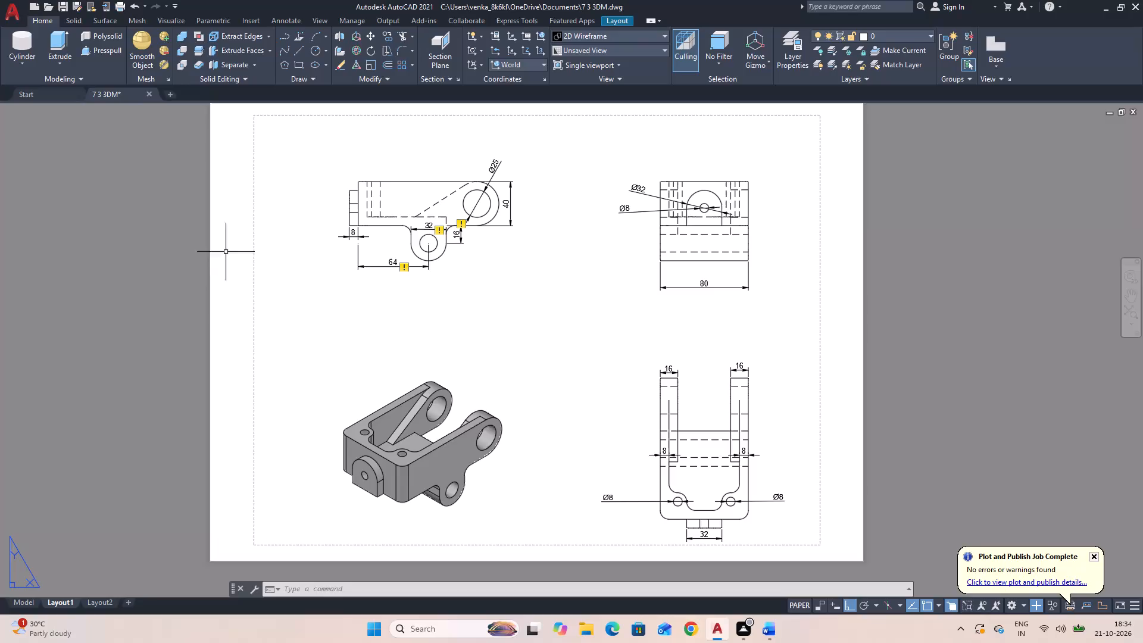
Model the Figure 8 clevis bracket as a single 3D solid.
Close the 7 3 3DM drawing without saving its changes and start a new blank drawing.
{"action": "left_click", "coordinate": [149, 93]}
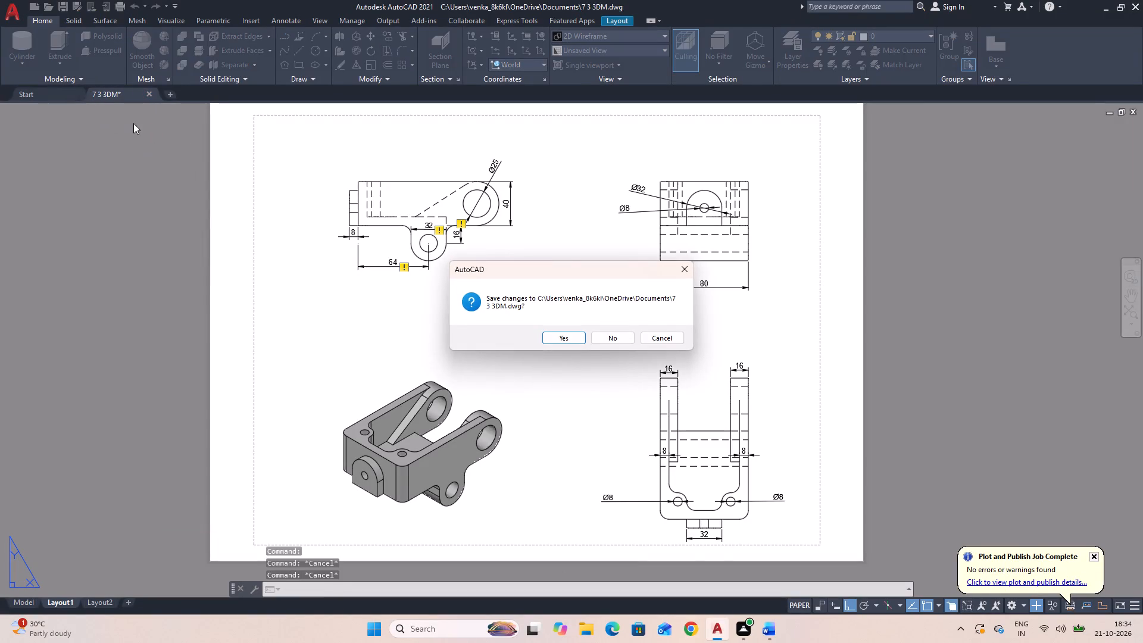
{"action": "left_click", "coordinate": [622, 339]}
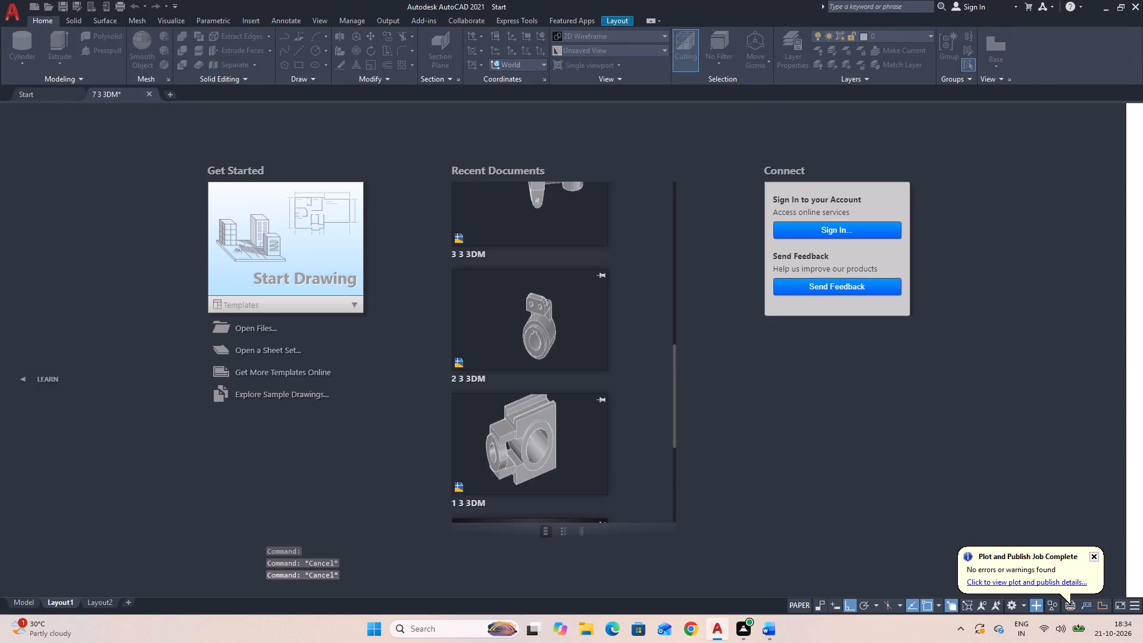
{"action": "left_click", "coordinate": [95, 91]}
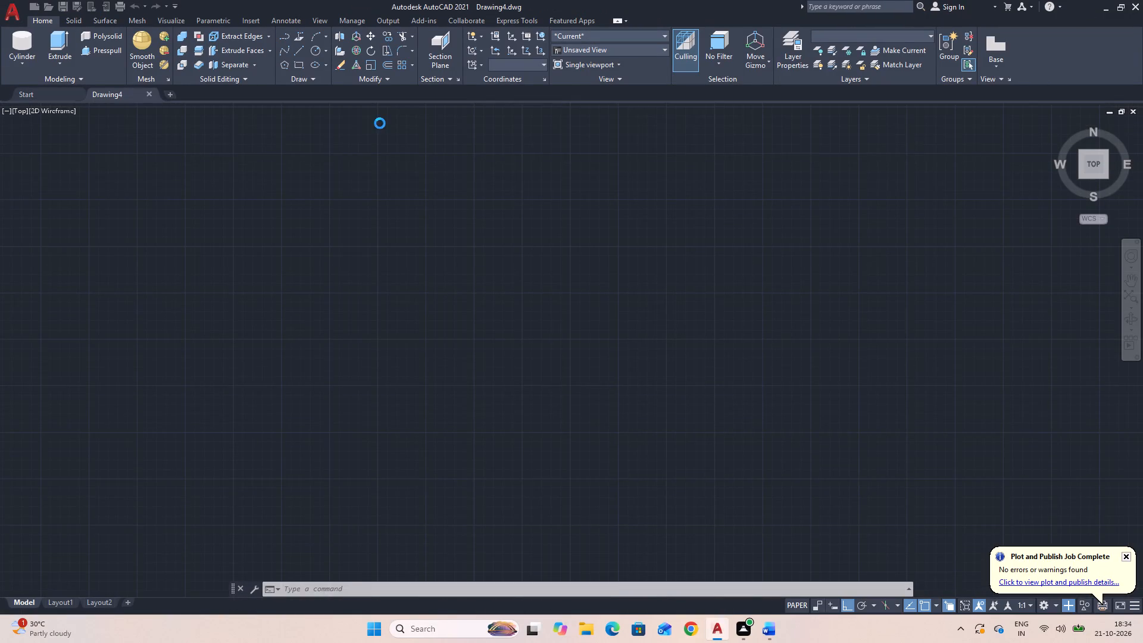
Set the visual style to Shaded with edges and the view to SE Isometric.
{"action": "left_click", "coordinate": [596, 35]}
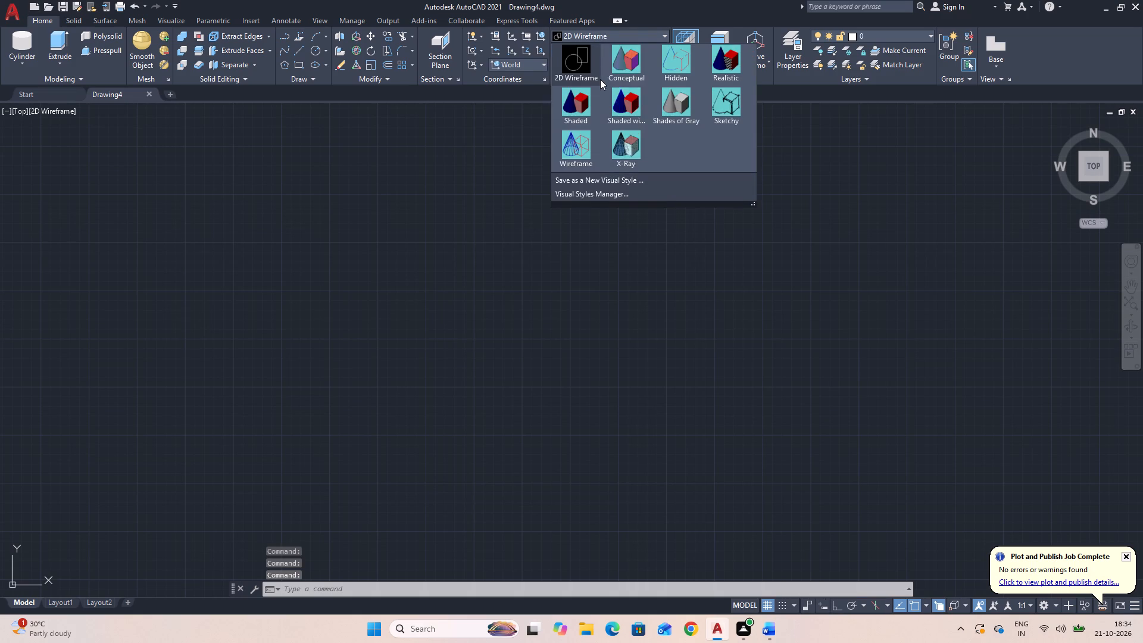
{"action": "left_click", "coordinate": [611, 93]}
{"action": "left_click", "coordinate": [603, 49]}
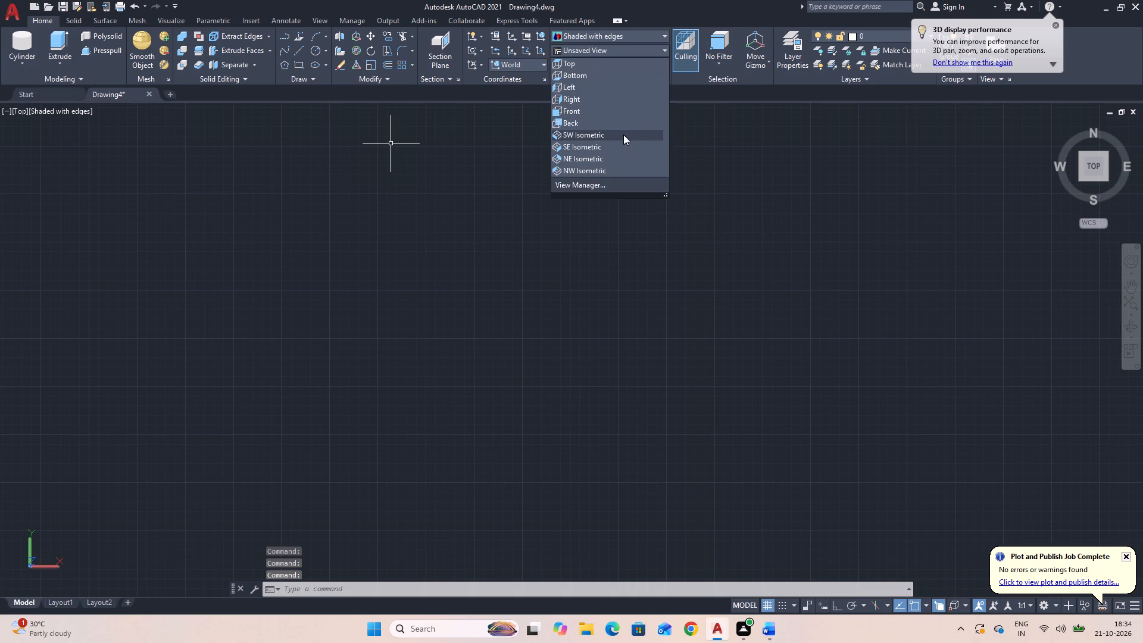
{"action": "left_click", "coordinate": [622, 142]}
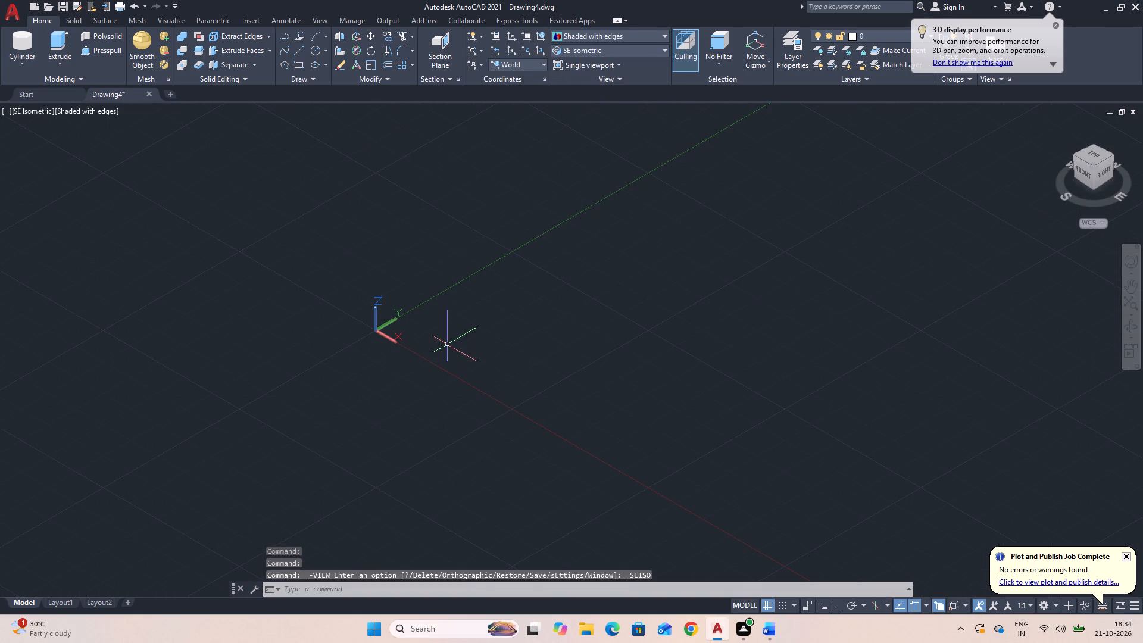
Create a solid box with length 66, width 18 and height 80, using Ortho for the direction.
{"action": "middle_click_drag", "start_coordinate": [448, 344], "coordinate": [221, 427]}
{"action": "left_click", "coordinate": [32, 64]}
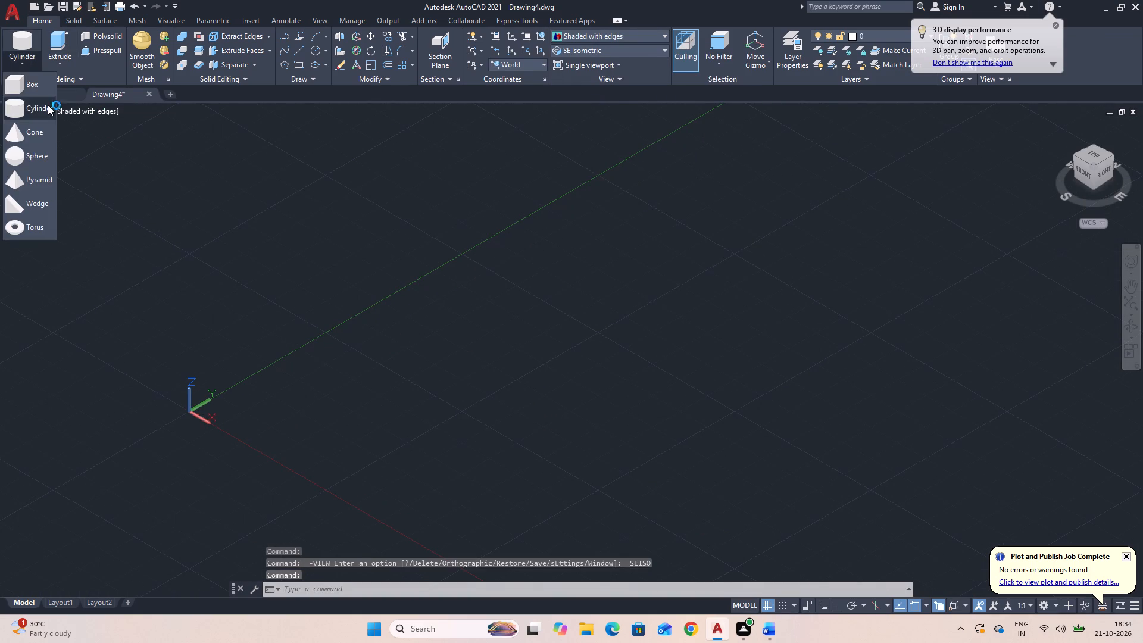
{"action": "left_click", "coordinate": [39, 87]}
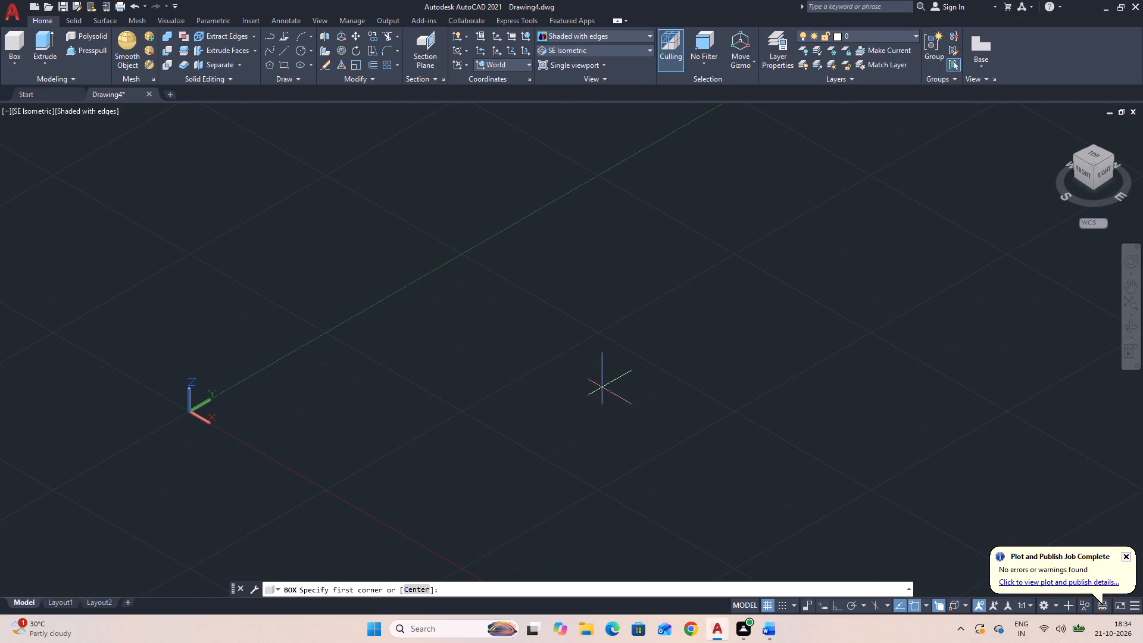
{"action": "left_click", "coordinate": [688, 259]}
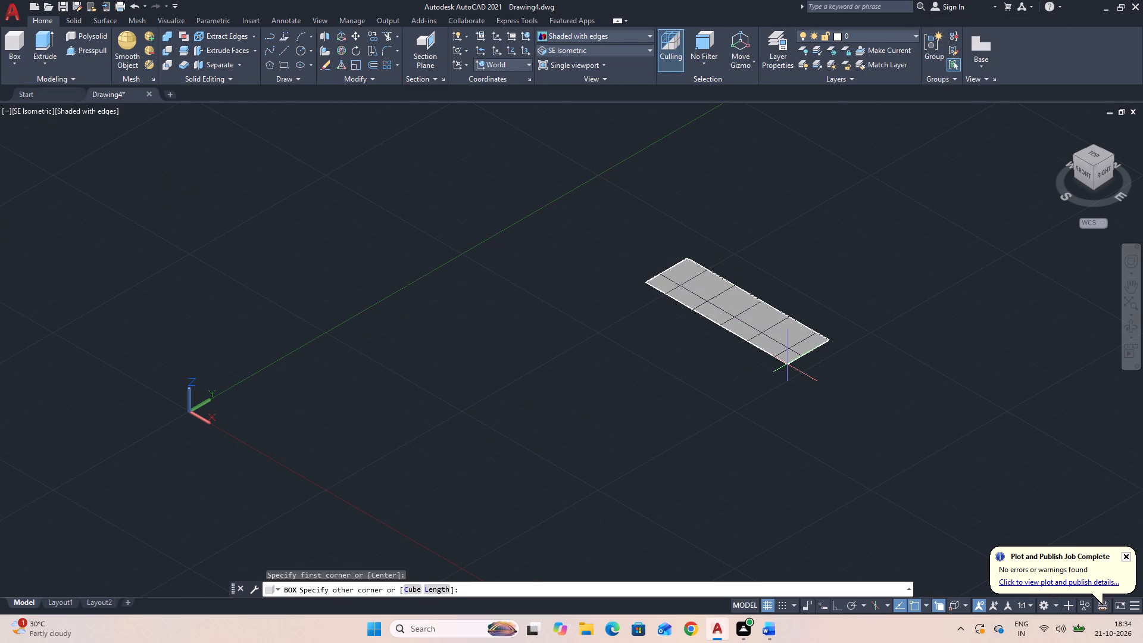
{"action": "type", "text": "L"}
{"action": "key", "text": "space"}
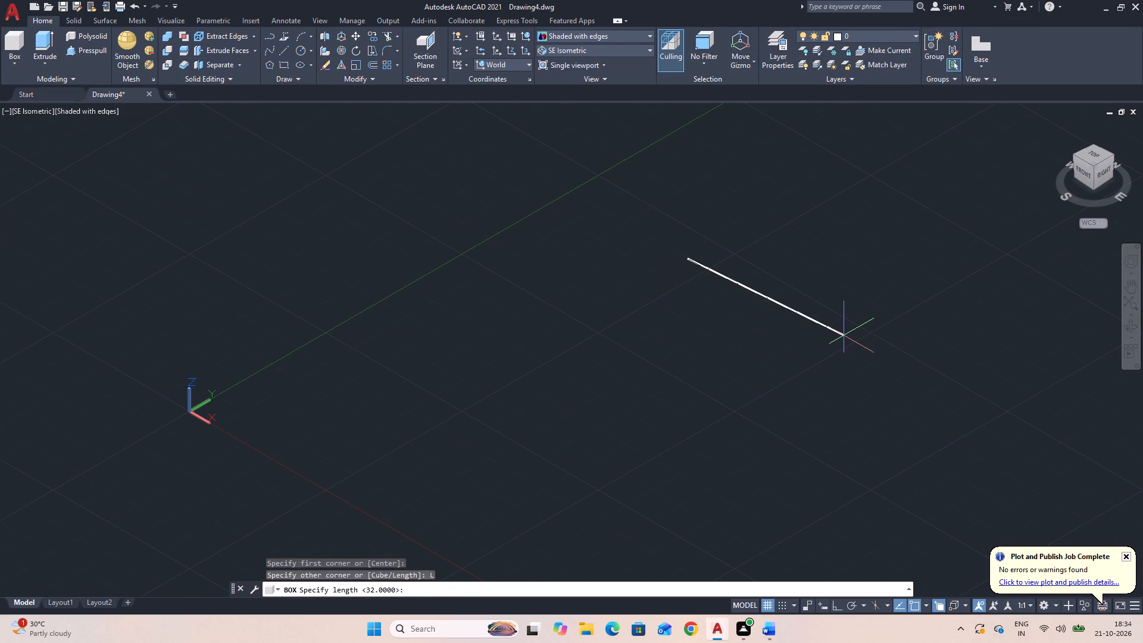
{"action": "key", "text": "F8"}
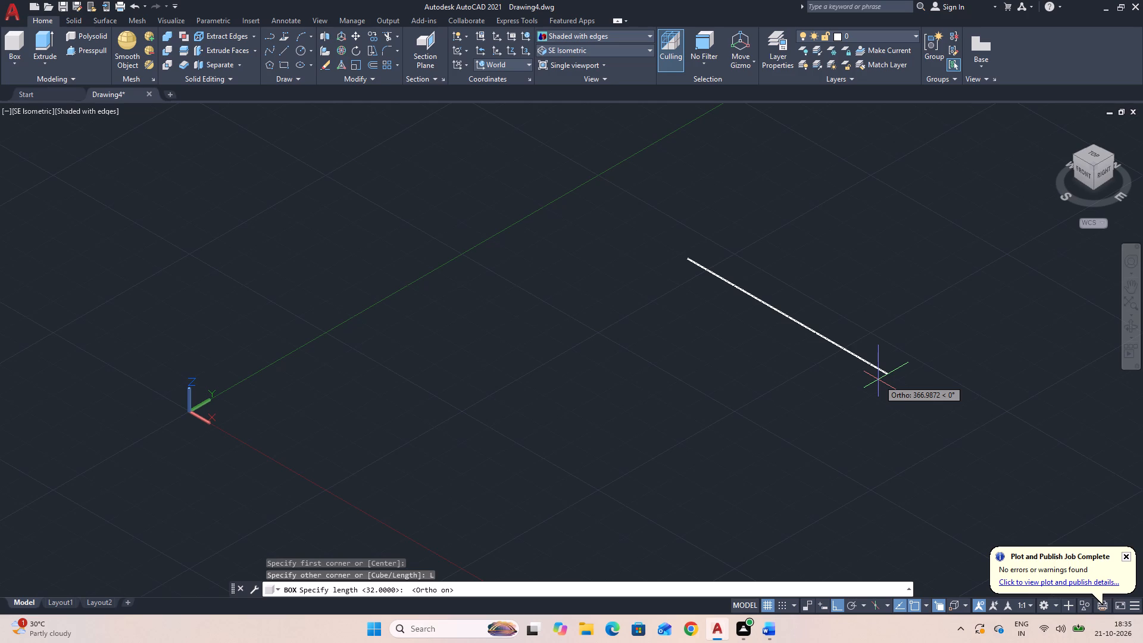
{"action": "type", "text": "66"}
{"action": "key", "text": "Return"}
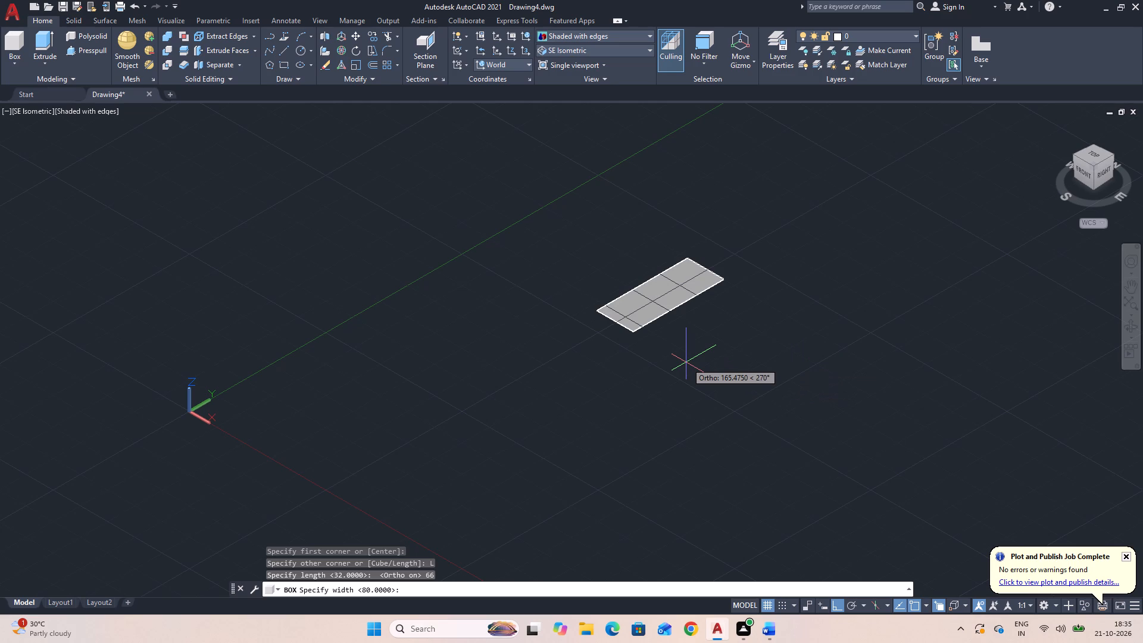
{"action": "type", "text": "18"}
{"action": "key", "text": "Return"}
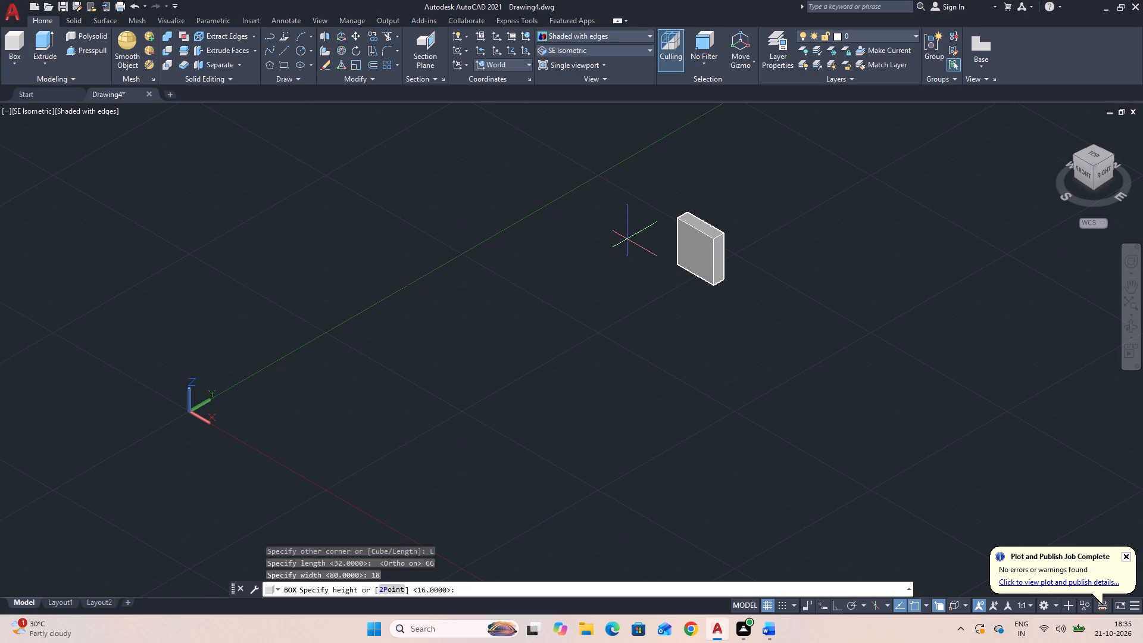
{"action": "type", "text": "80"}
{"action": "key", "text": "Return"}
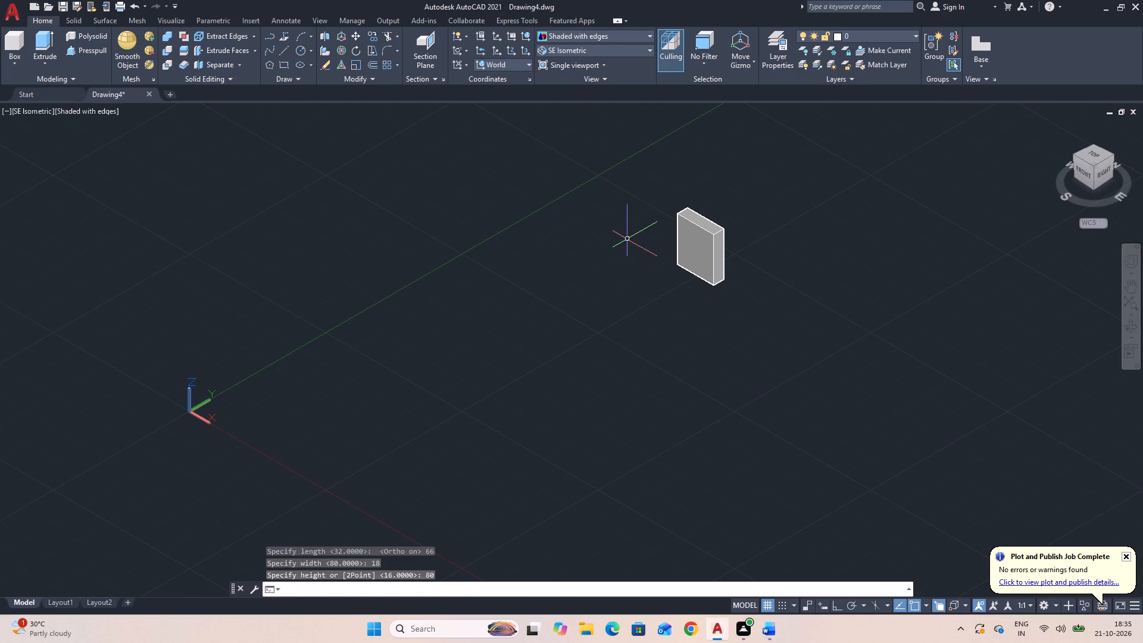
Fillet the short top edge at the box's +X end with radius 8.
{"action": "scroll", "coordinate": [647, 248], "scroll_direction": "up", "scroll_amount": 2}
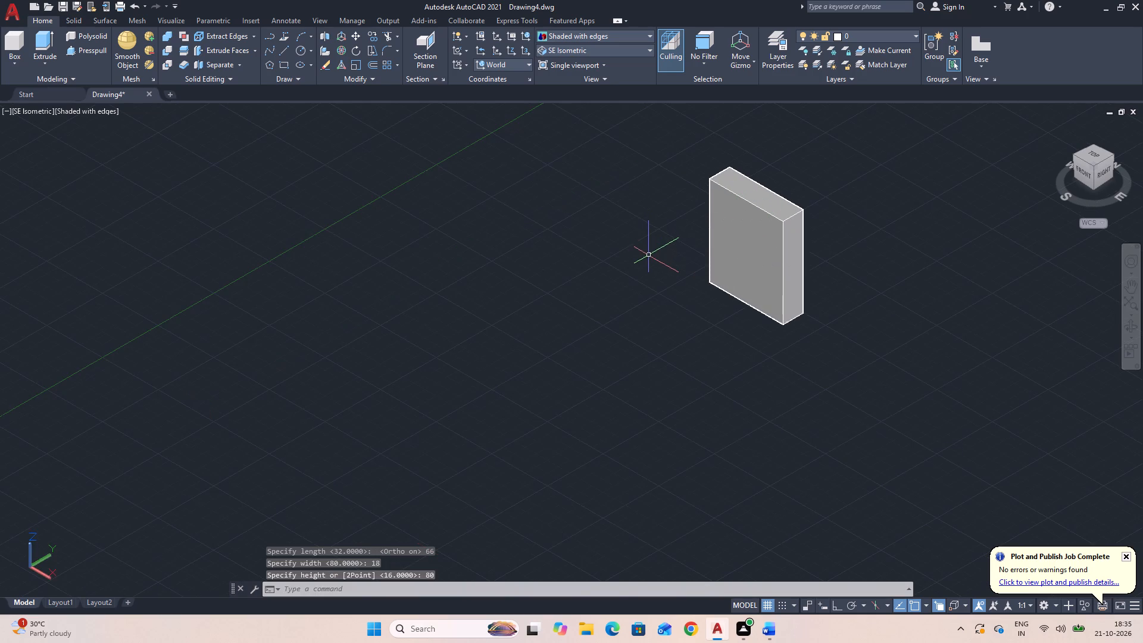
{"action": "scroll", "coordinate": [649, 255], "scroll_direction": "up", "scroll_amount": 1}
{"action": "middle_click_drag", "start_coordinate": [649, 255], "coordinate": [613, 357]}
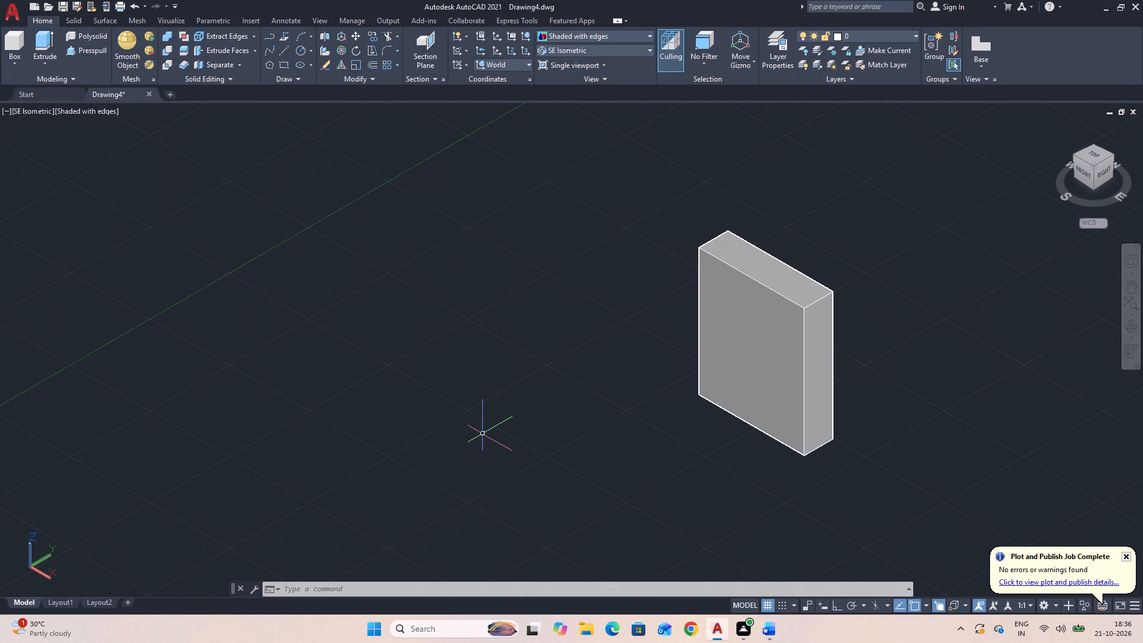
{"action": "type", "text": "FILL"}
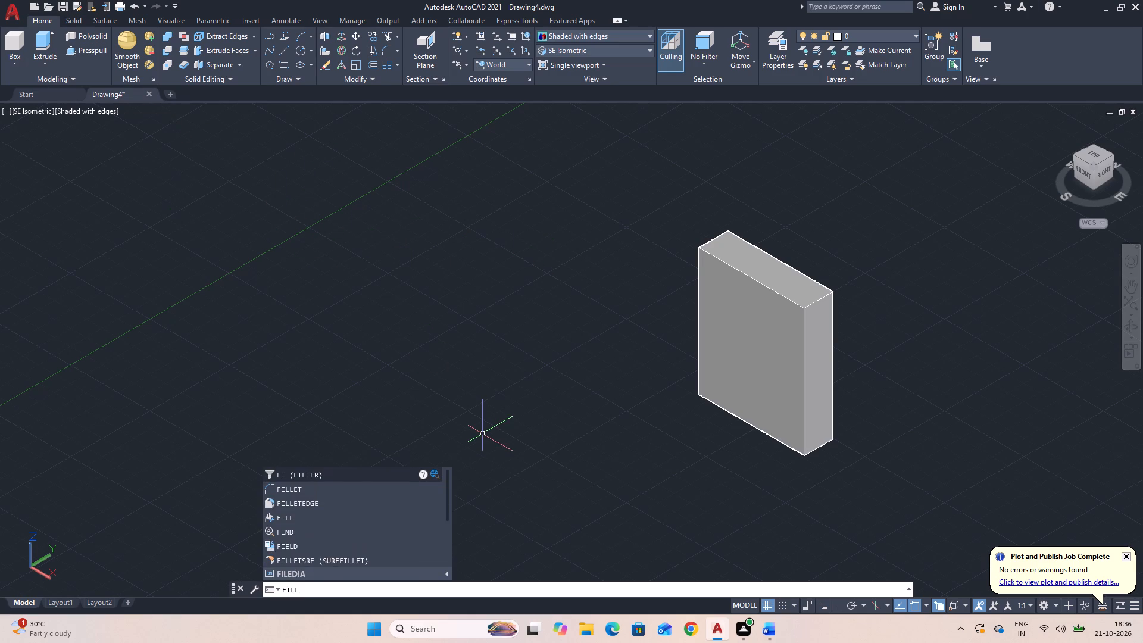
{"action": "left_click", "coordinate": [313, 501]}
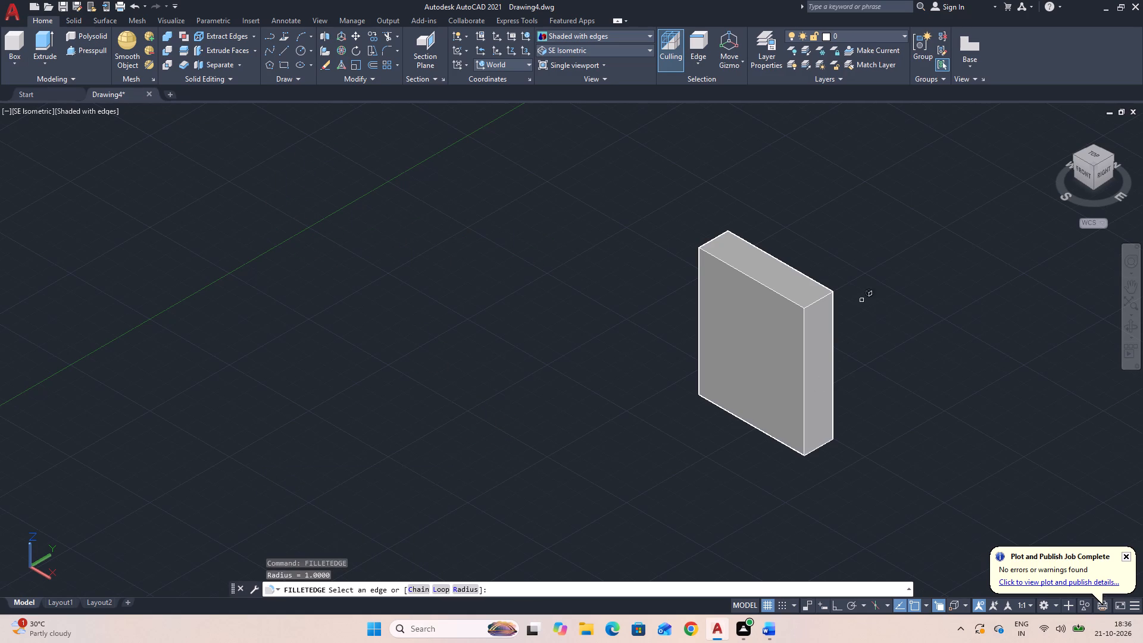
{"action": "left_click", "coordinate": [819, 301]}
{"action": "left_click", "coordinate": [460, 586]}
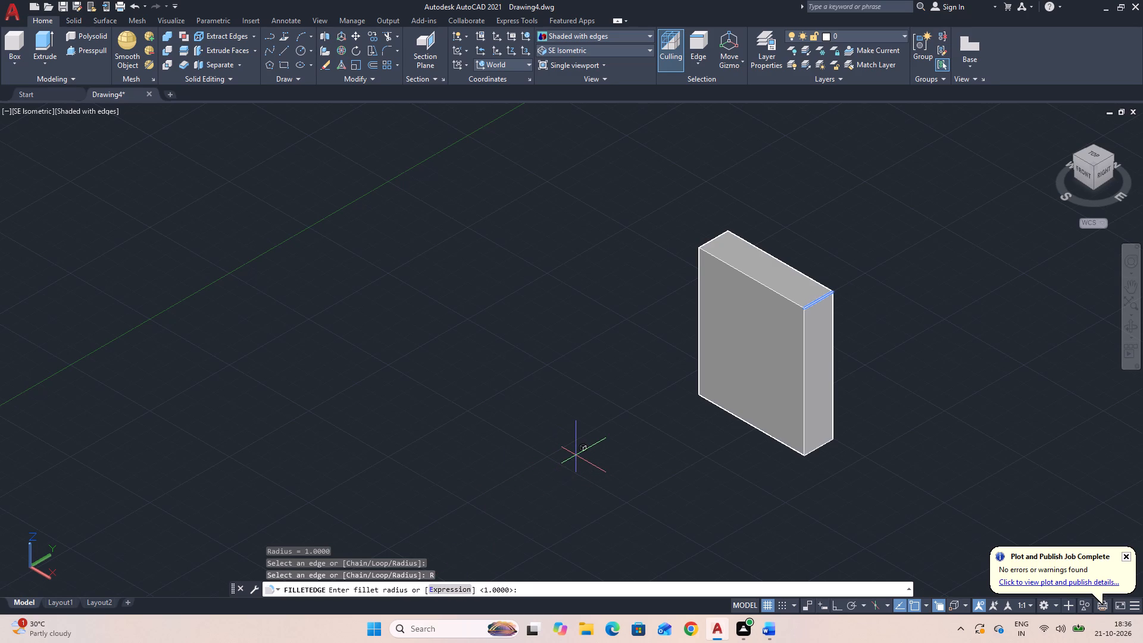
{"action": "key", "text": "8"}
{"action": "key", "text": "Return"}
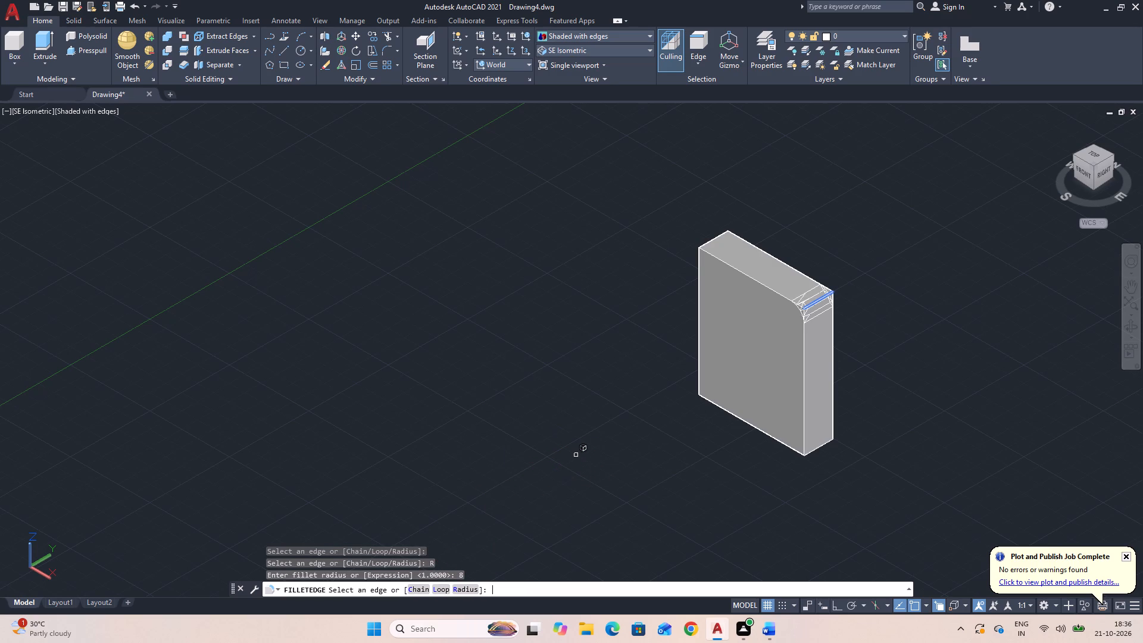
{"action": "key", "text": "Return"}
{"action": "key", "text": "Return"}
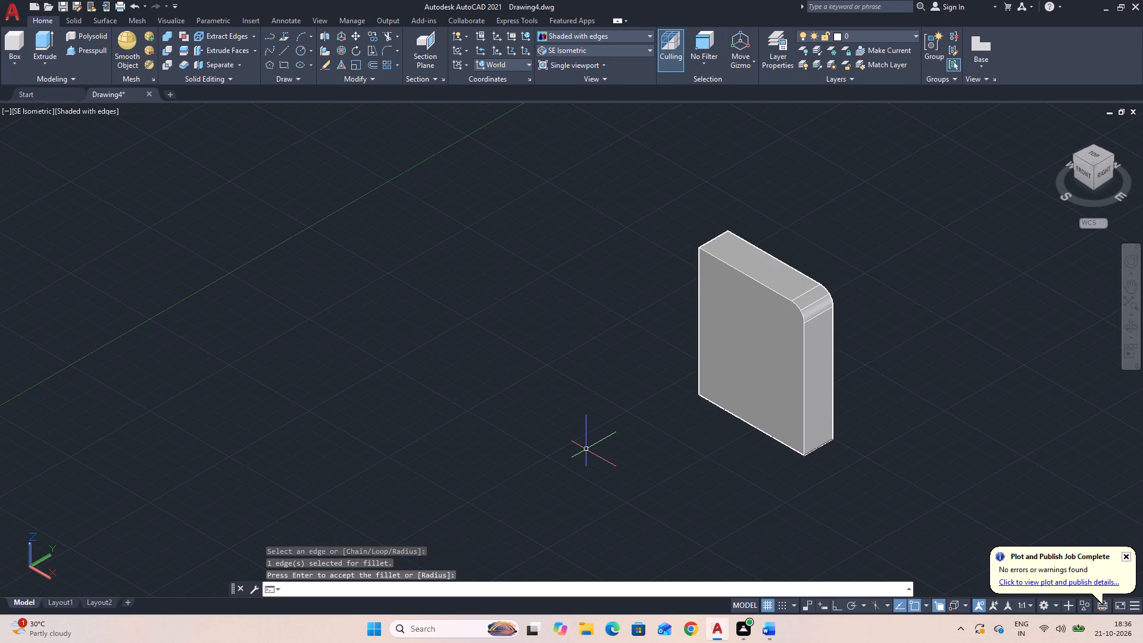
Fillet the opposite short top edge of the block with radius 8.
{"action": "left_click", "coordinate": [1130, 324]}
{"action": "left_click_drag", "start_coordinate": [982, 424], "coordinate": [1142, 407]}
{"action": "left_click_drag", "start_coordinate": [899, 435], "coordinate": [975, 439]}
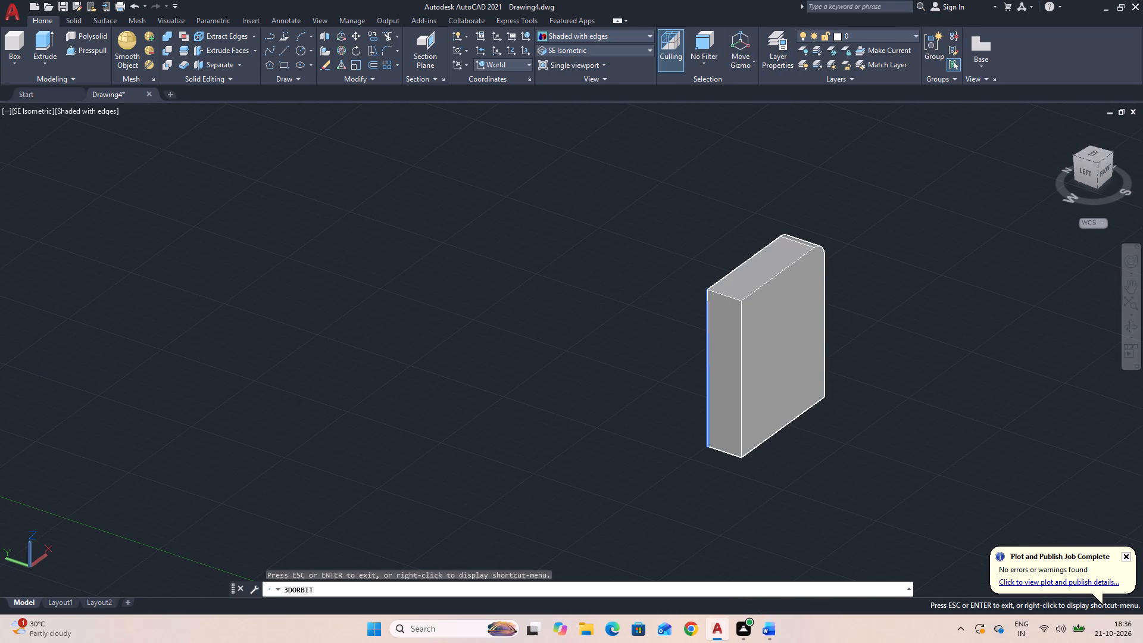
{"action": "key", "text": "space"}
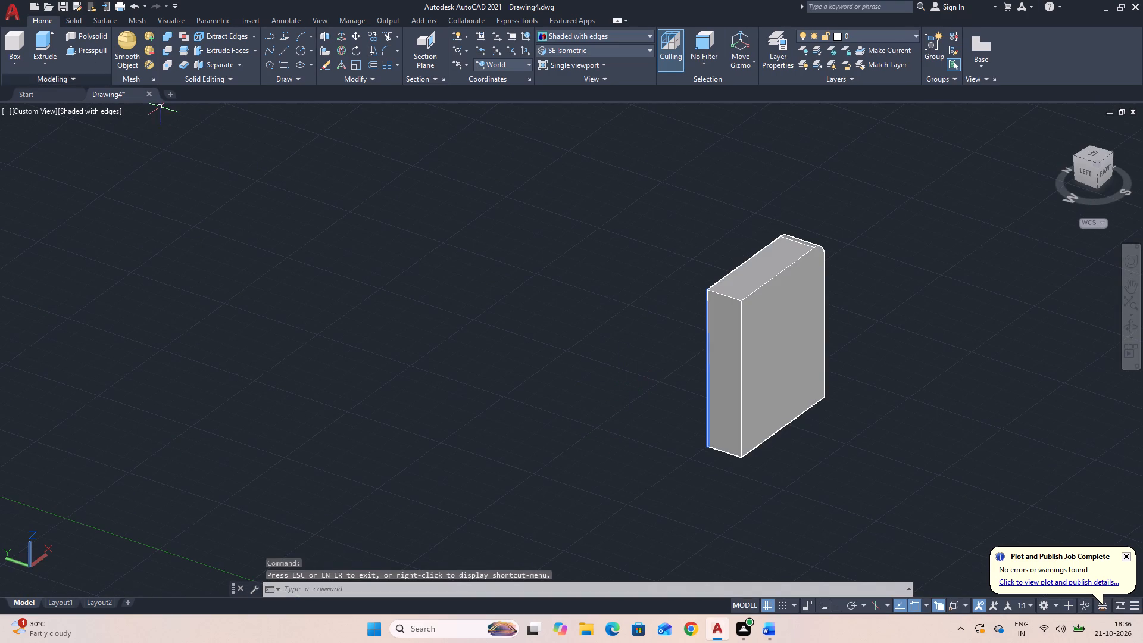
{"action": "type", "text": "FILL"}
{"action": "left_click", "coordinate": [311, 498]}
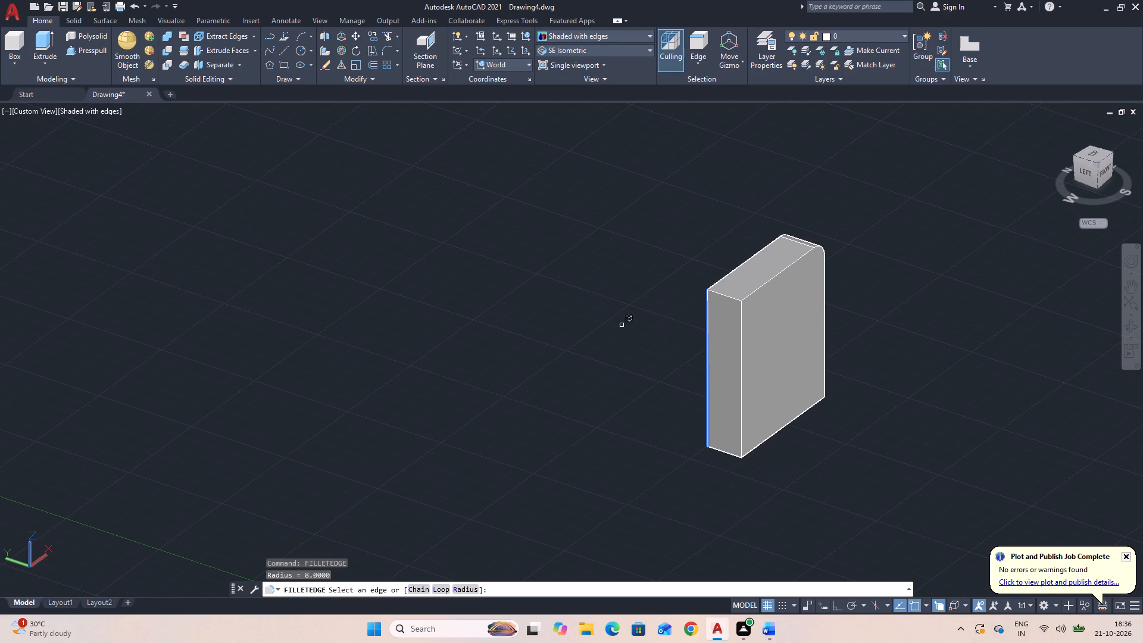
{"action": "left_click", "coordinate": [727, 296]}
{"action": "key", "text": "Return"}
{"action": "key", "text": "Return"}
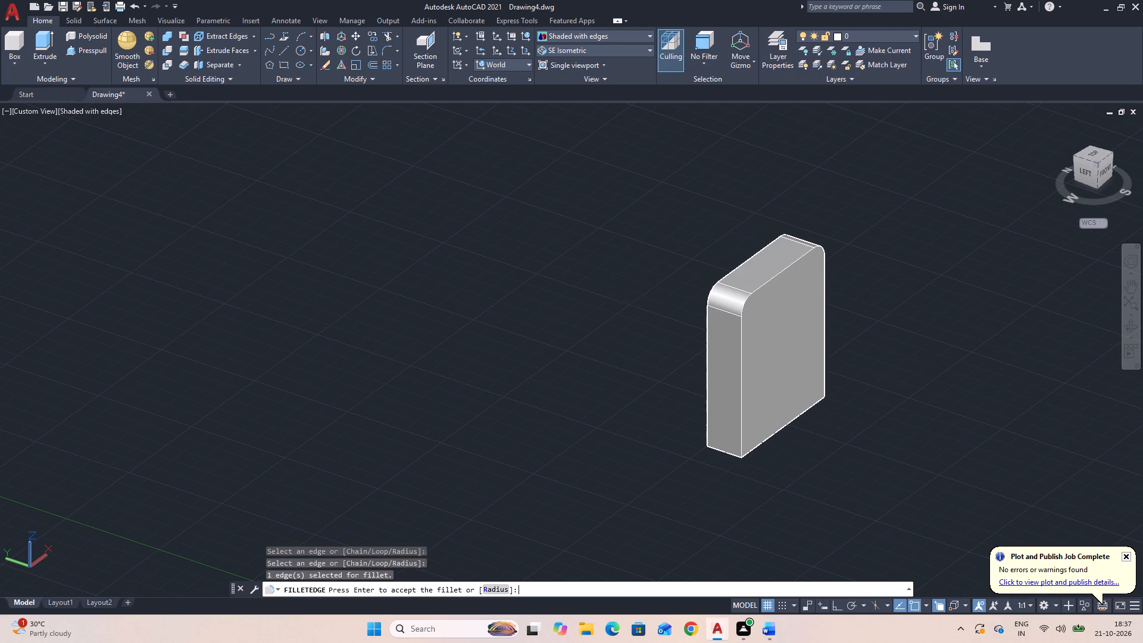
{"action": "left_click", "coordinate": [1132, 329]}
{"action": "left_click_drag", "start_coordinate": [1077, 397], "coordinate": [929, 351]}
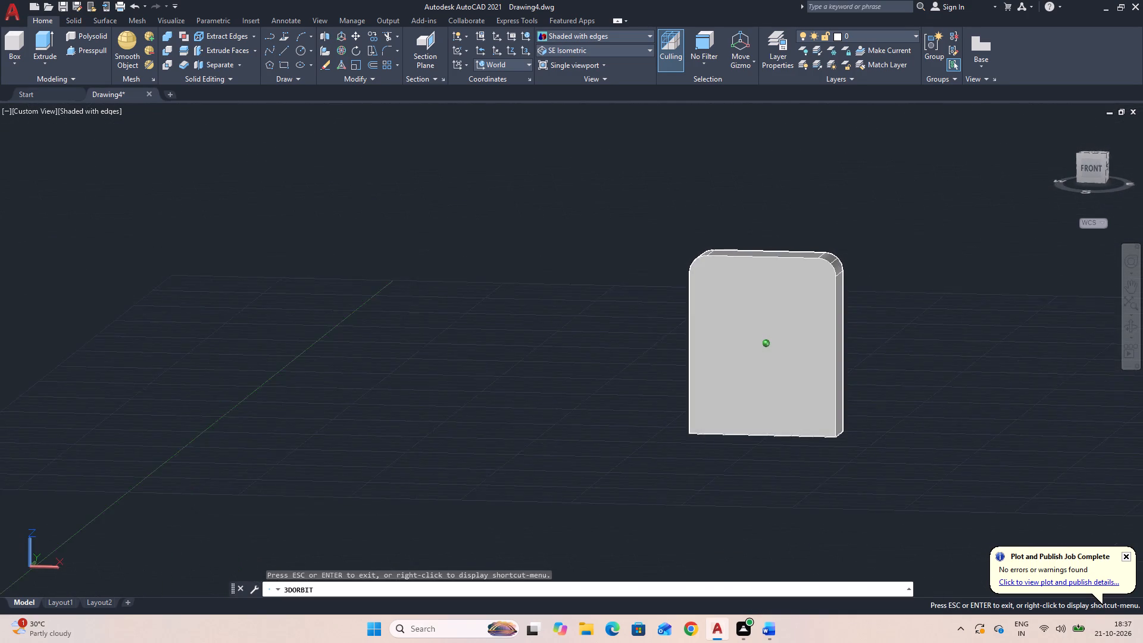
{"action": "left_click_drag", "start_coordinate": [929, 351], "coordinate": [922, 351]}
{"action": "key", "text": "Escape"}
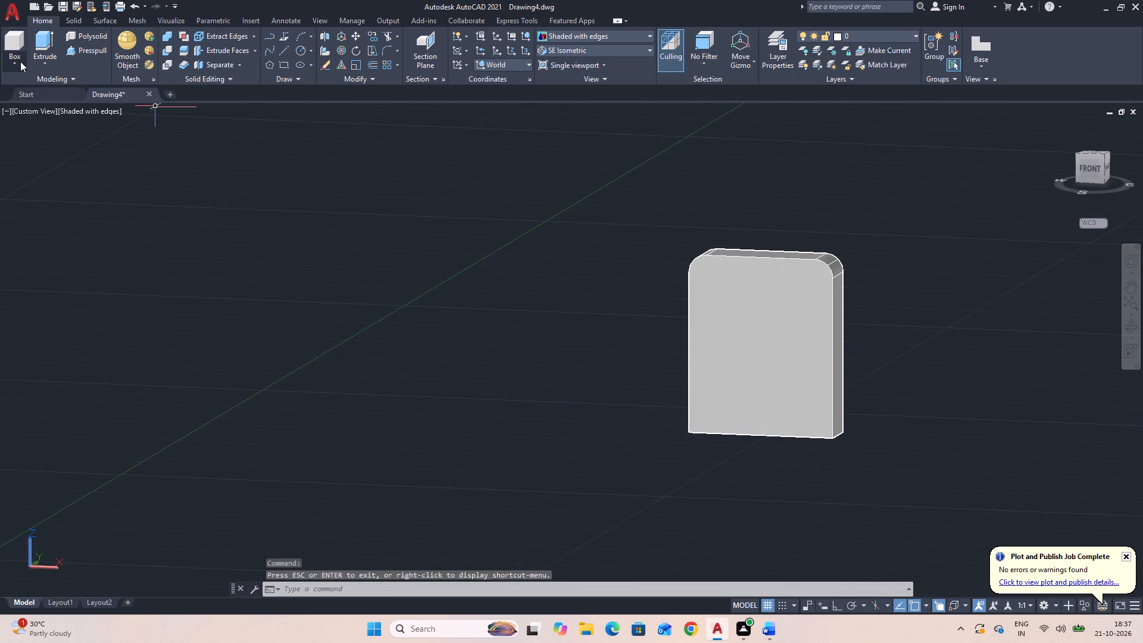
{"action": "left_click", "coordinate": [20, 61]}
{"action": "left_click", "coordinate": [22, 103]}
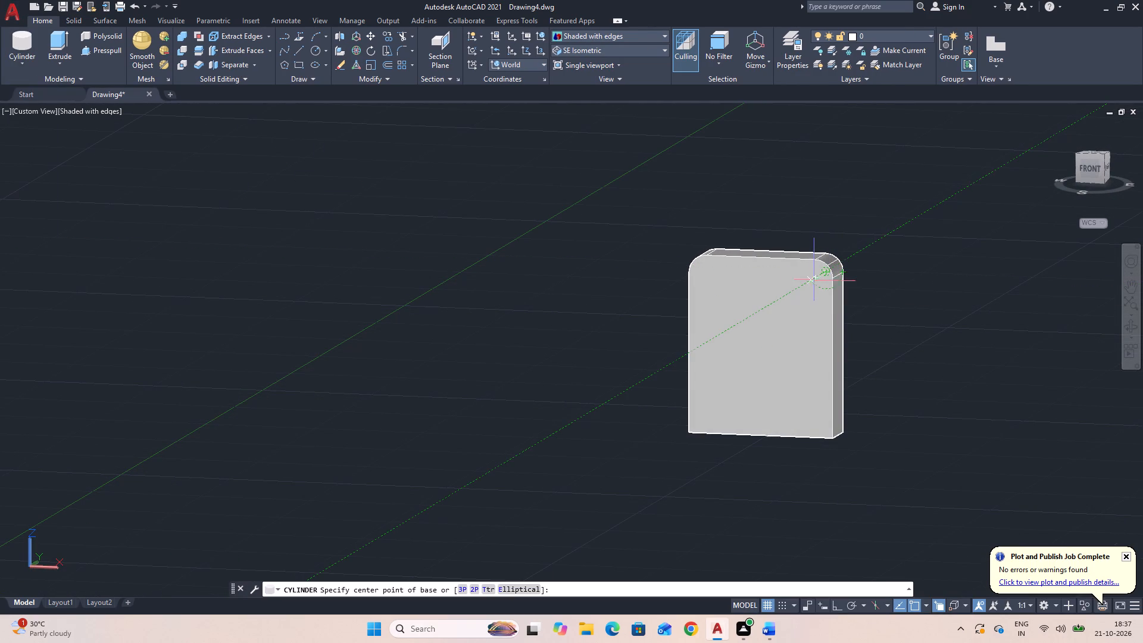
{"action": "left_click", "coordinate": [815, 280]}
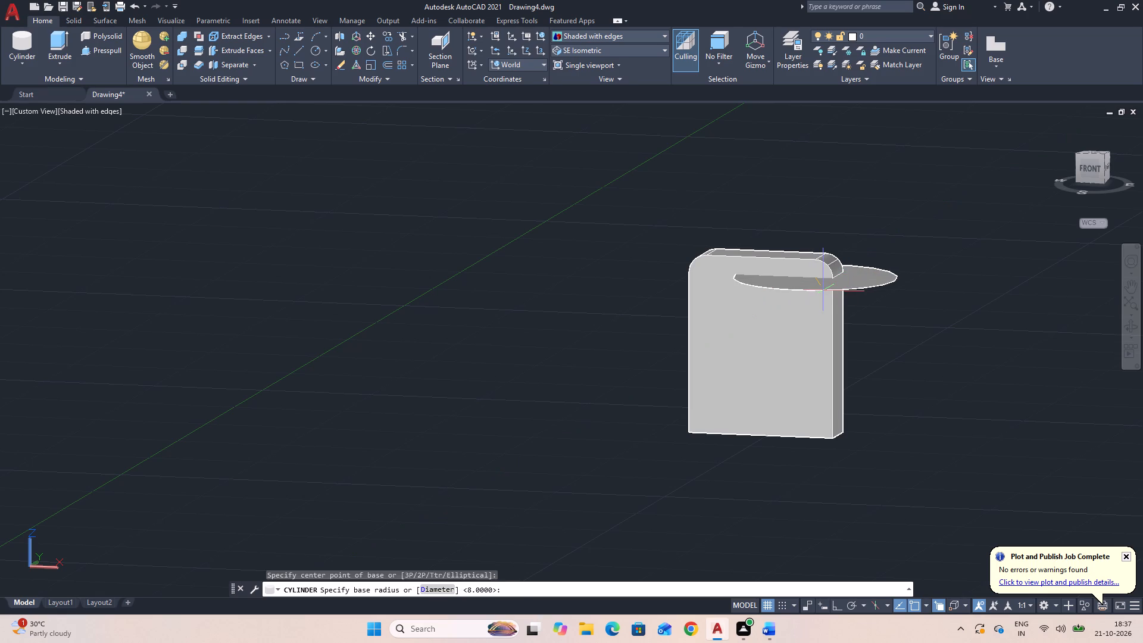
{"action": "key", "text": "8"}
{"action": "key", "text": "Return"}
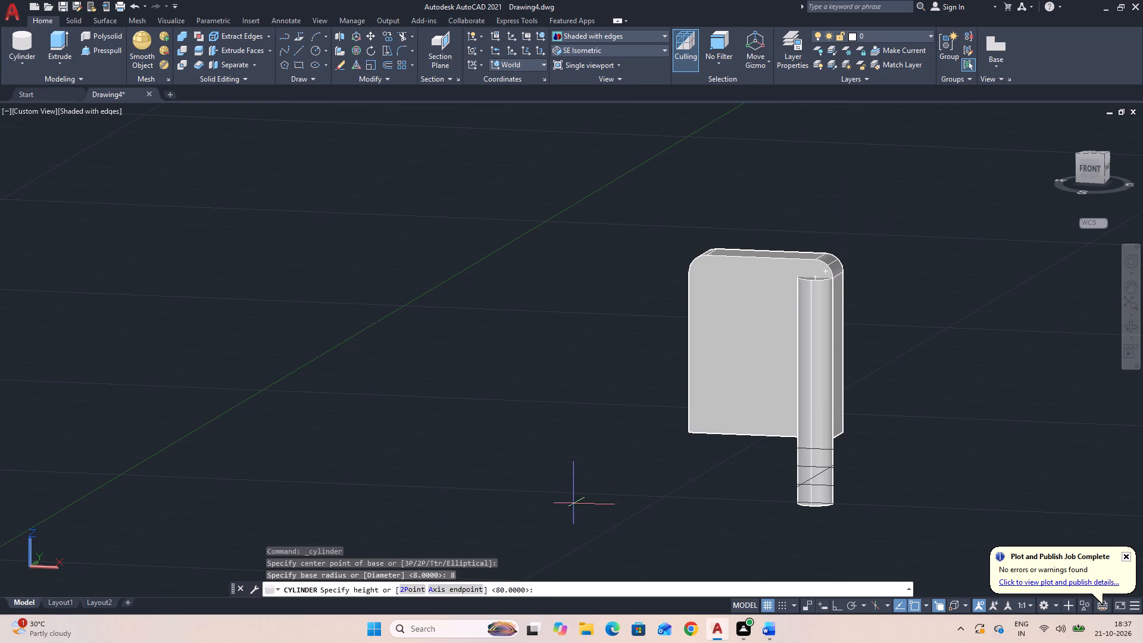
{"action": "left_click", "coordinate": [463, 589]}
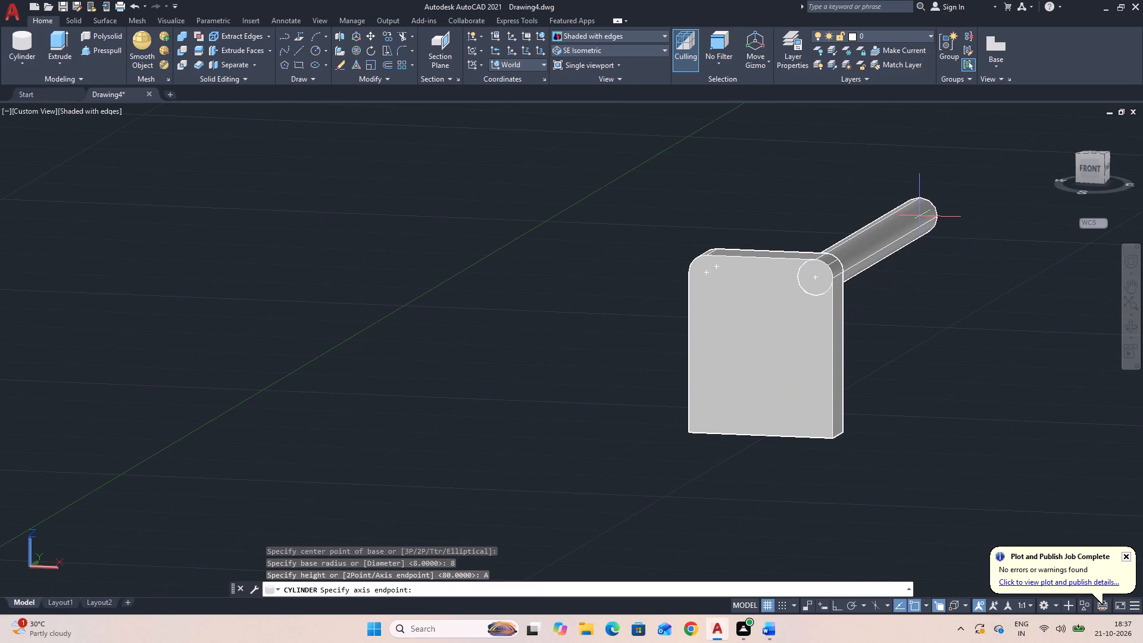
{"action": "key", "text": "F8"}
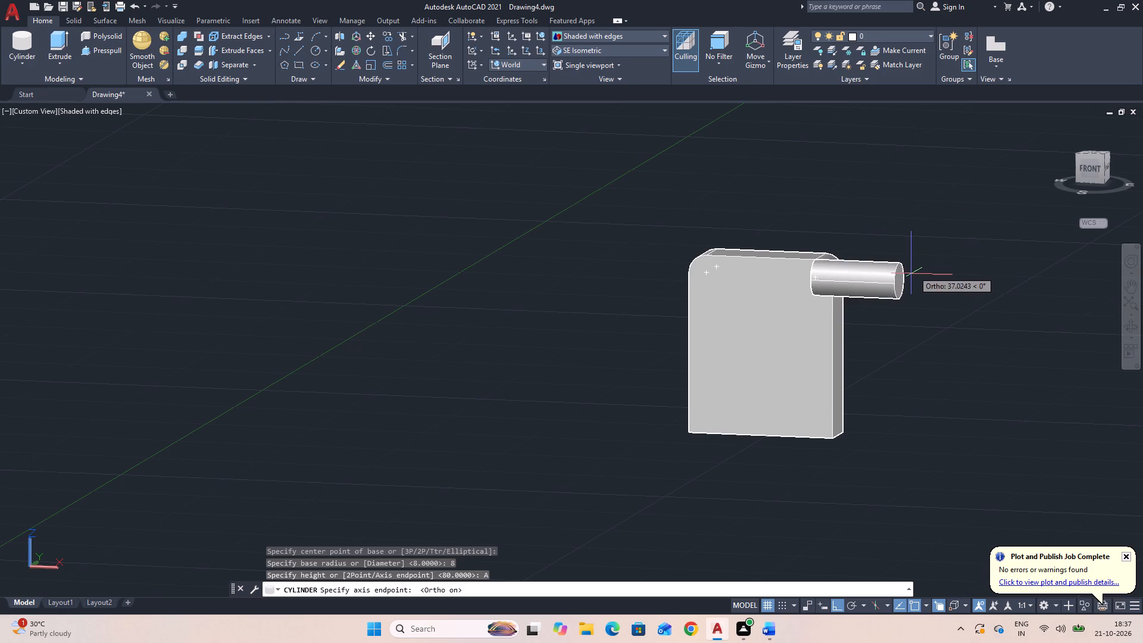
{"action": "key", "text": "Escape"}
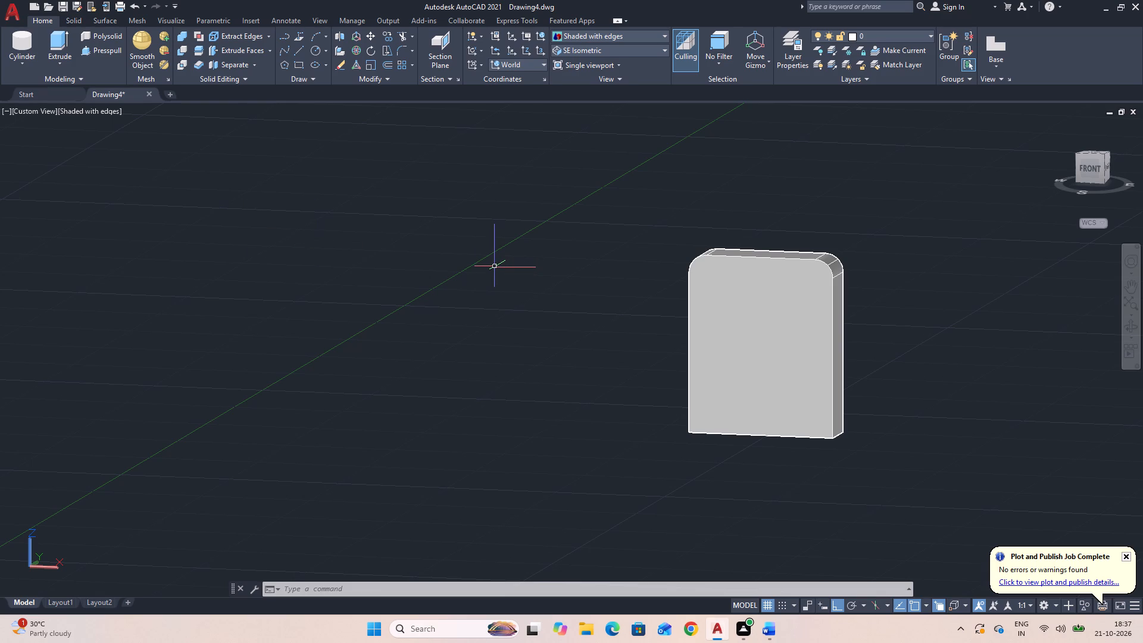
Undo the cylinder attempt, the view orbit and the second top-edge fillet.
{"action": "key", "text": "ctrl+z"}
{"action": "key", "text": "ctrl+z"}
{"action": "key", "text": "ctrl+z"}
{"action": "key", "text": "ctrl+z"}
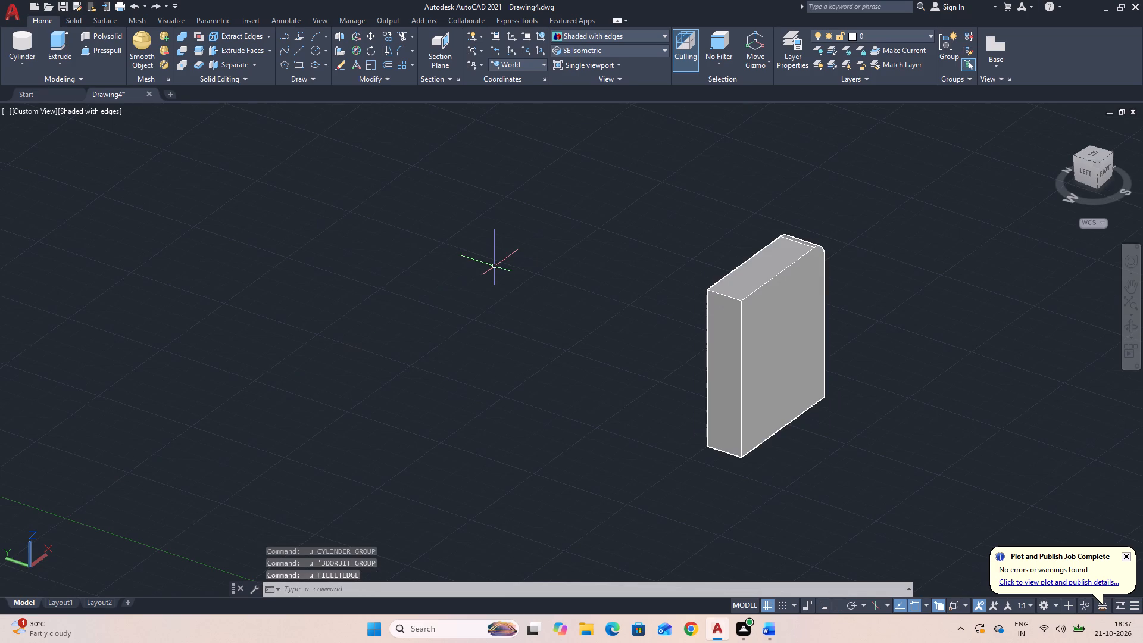
Undo the earlier view orbit and the radius 8 fillet on the block's +X top edge.
{"action": "key", "text": "ctrl+z"}
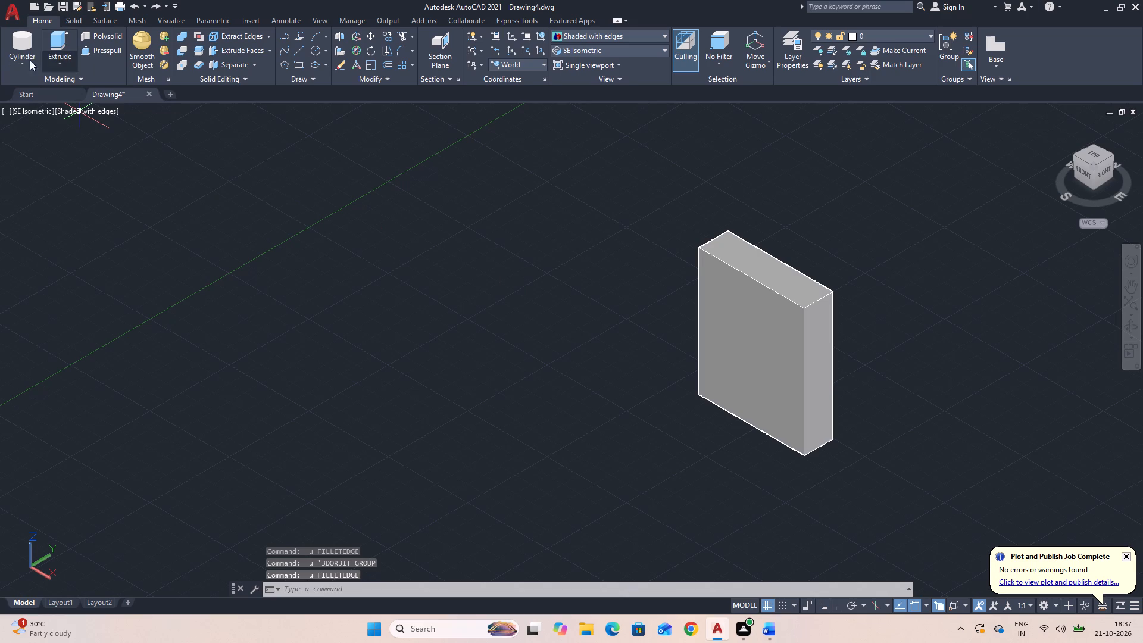
{"action": "key", "text": "space"}
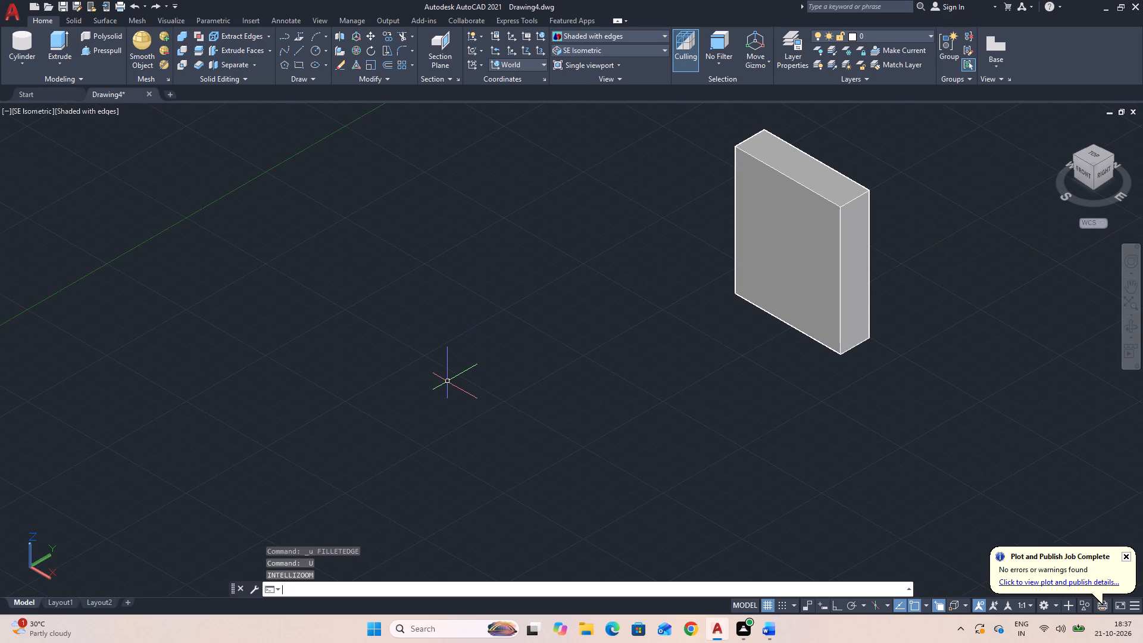
Fillet the short top edge at the block's +X end with radius 16.
{"action": "key", "text": "f"}
{"action": "key", "text": "i"}
{"action": "type", "text": "LL"}
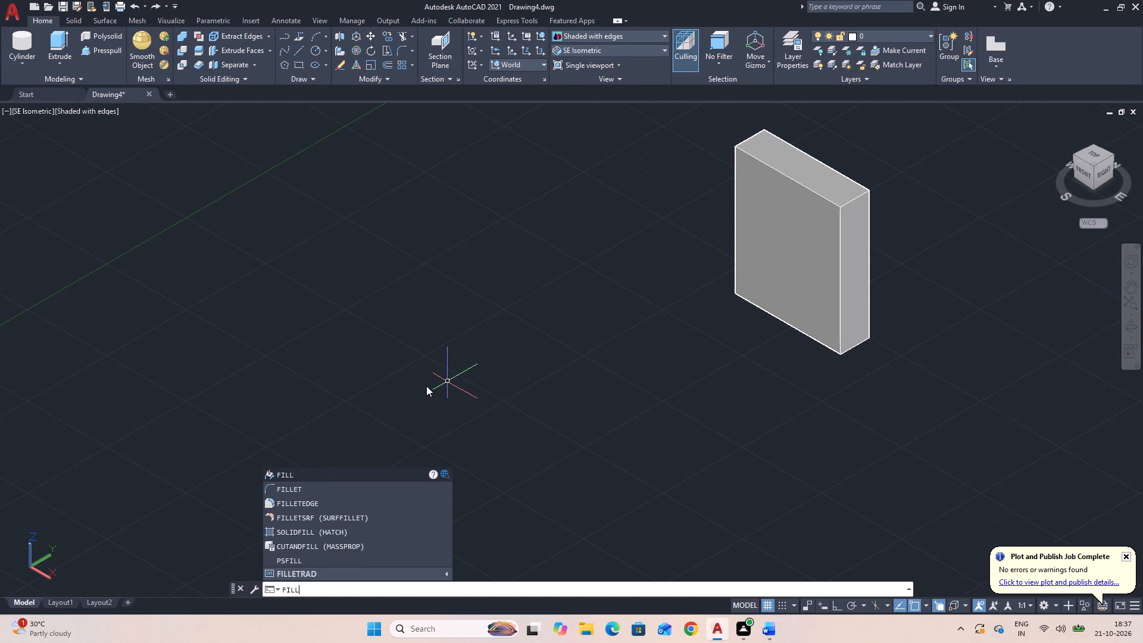
{"action": "left_click", "coordinate": [326, 501]}
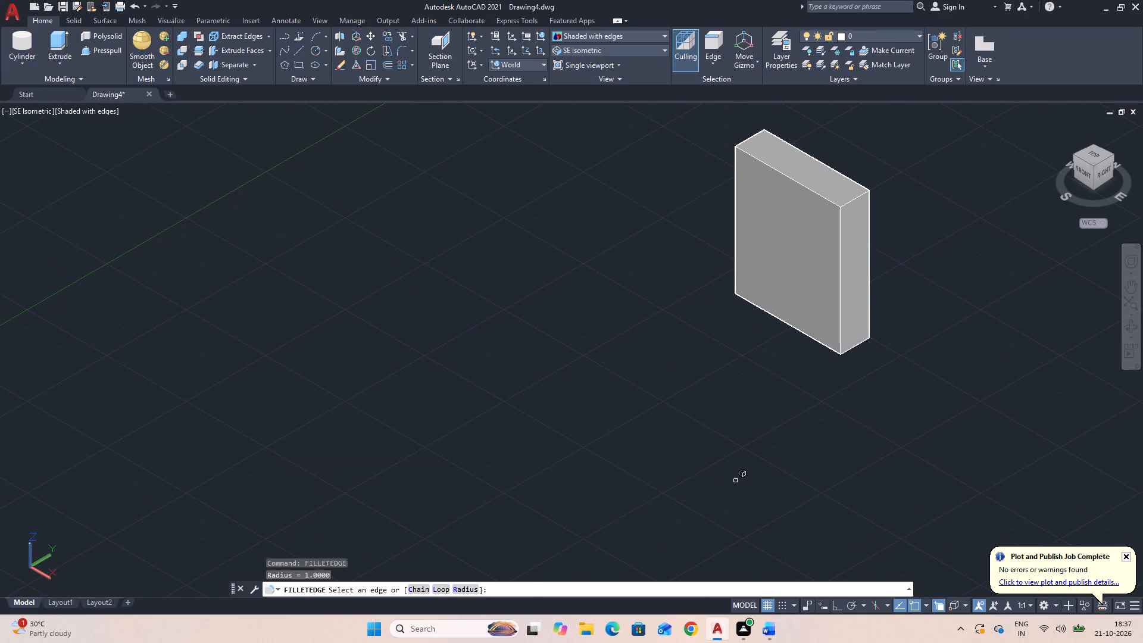
{"action": "left_click", "coordinate": [467, 590]}
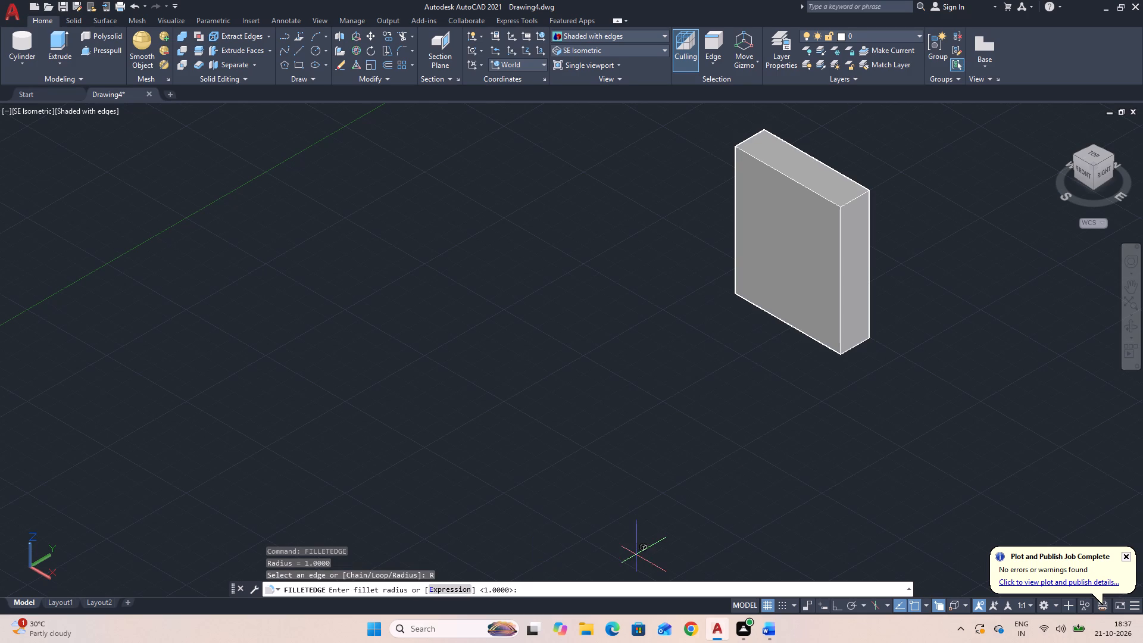
{"action": "type", "text": "16"}
{"action": "key", "text": "Return"}
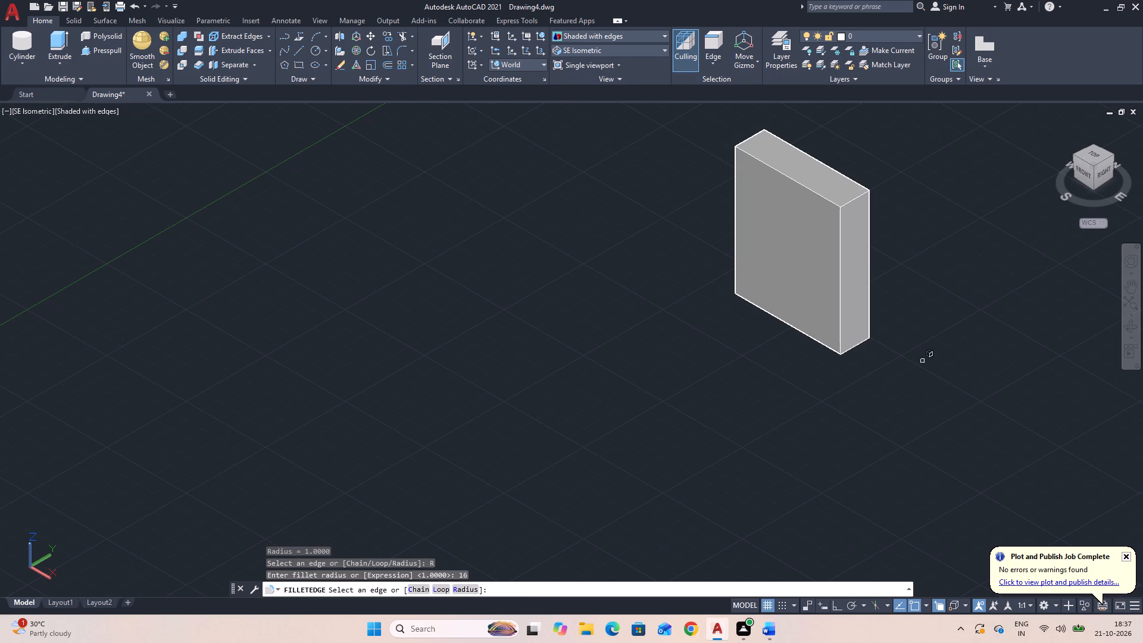
{"action": "left_click", "coordinate": [854, 198]}
{"action": "key", "text": "Return"}
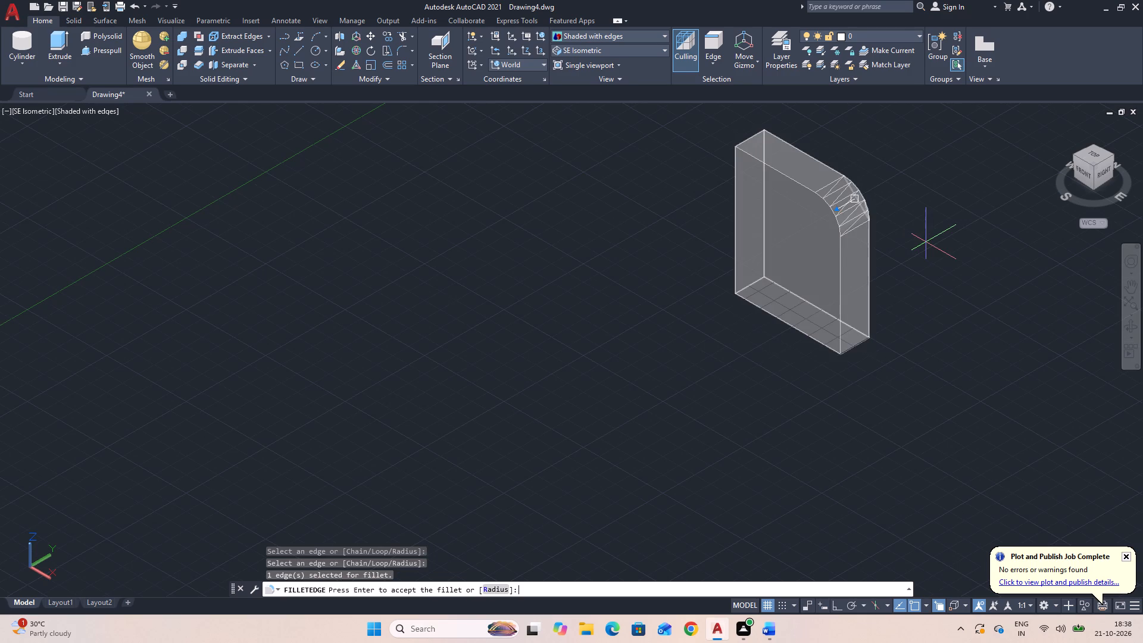
{"action": "key", "text": "Return"}
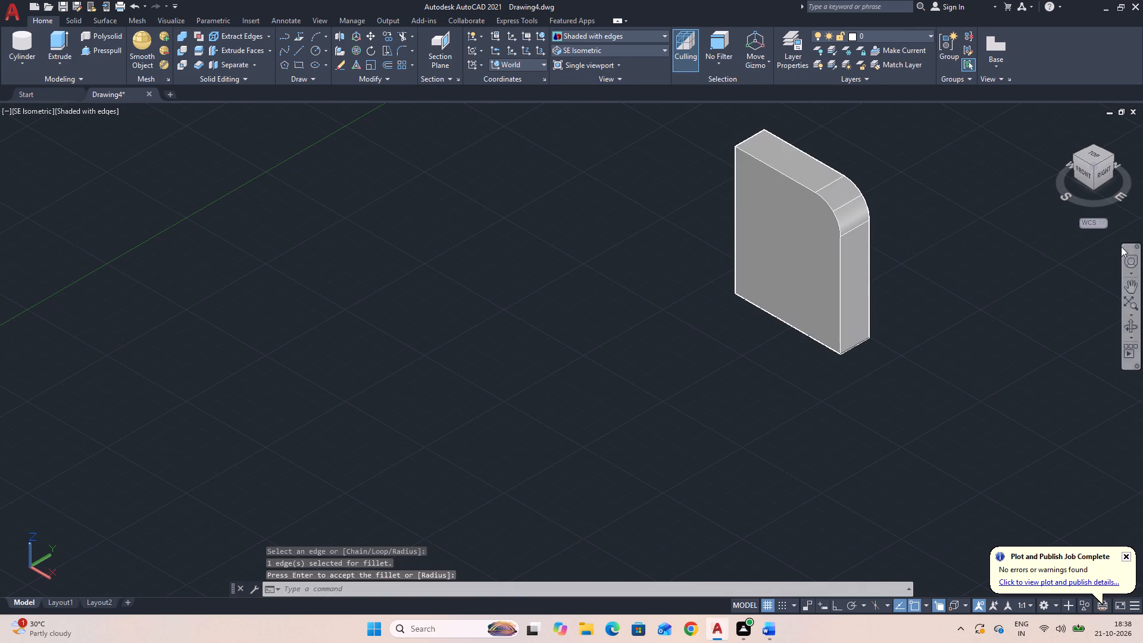
Fillet the opposite short top edge at the block's -X end with radius 16.
{"action": "left_click", "coordinate": [1131, 324]}
{"action": "left_click_drag", "start_coordinate": [1098, 329], "coordinate": [691, 324]}
{"action": "key", "text": "Return"}
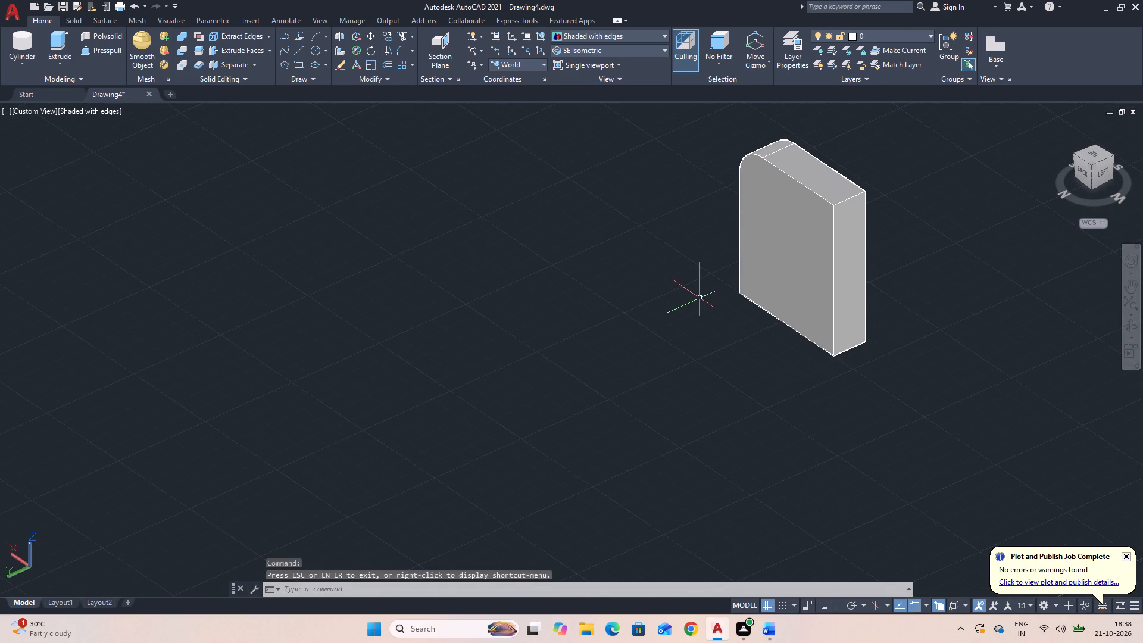
{"action": "key", "text": "space"}
{"action": "key", "text": "space"}
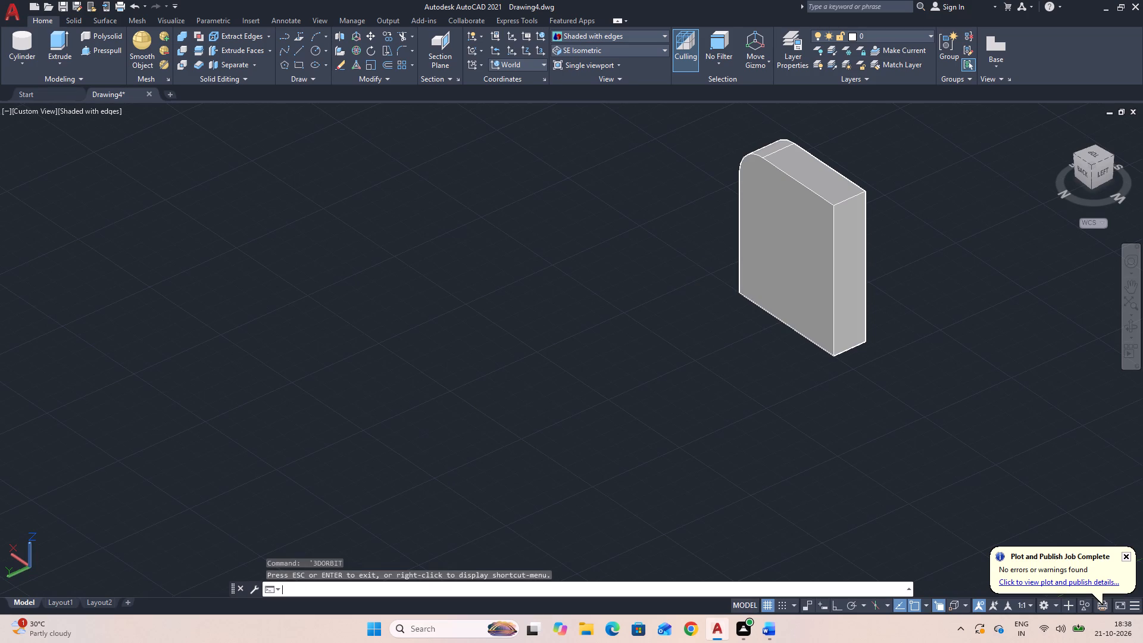
{"action": "type", "text": "FILL"}
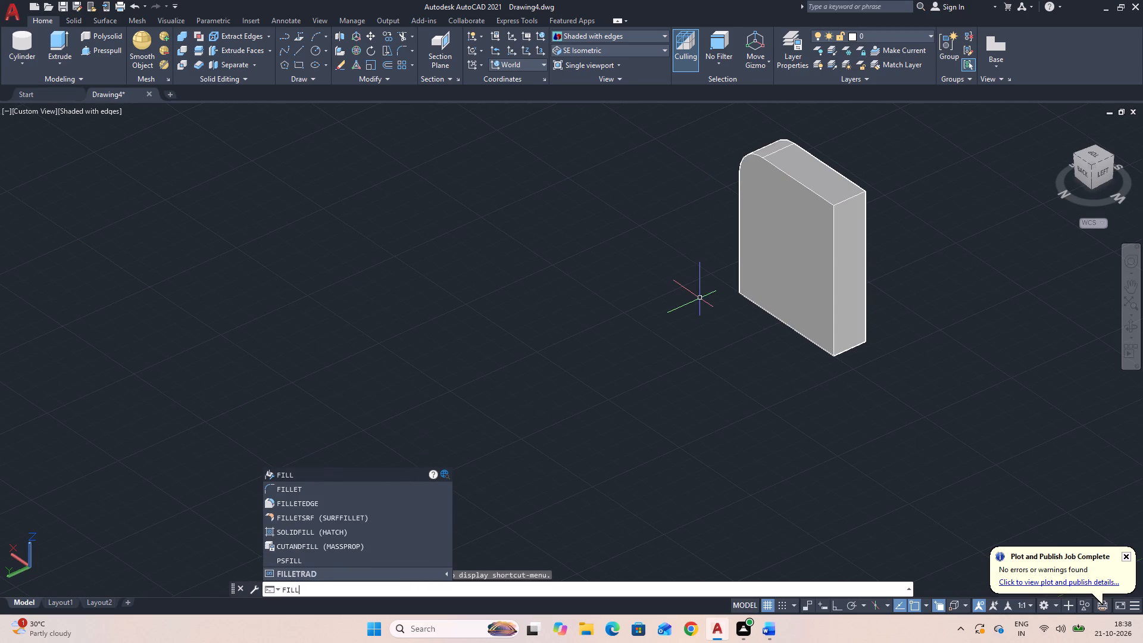
{"action": "left_click", "coordinate": [346, 501]}
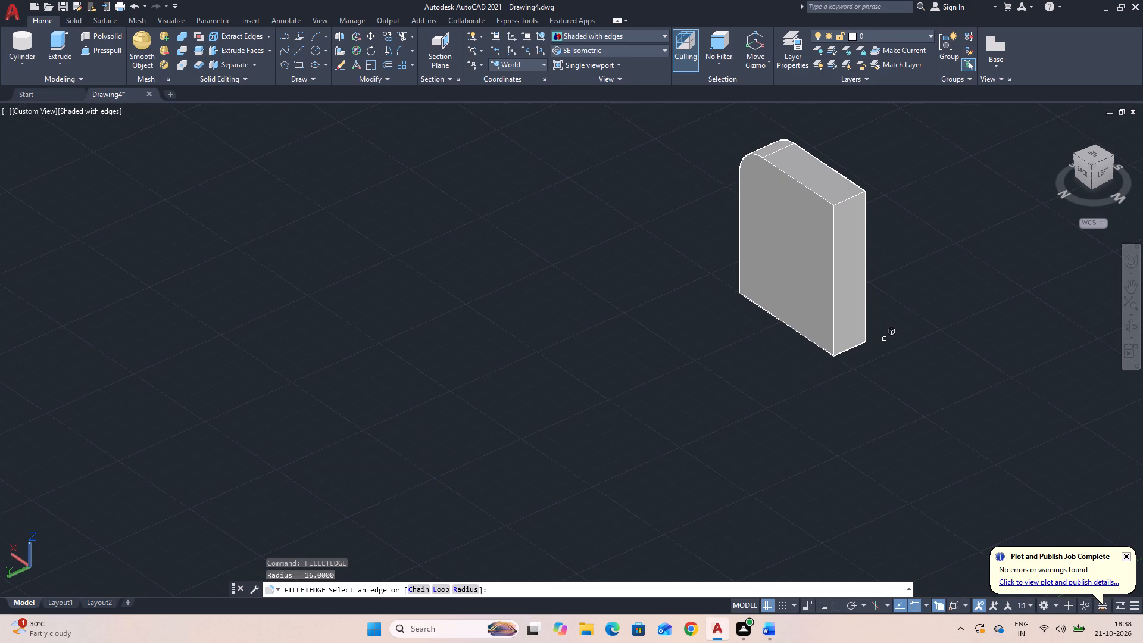
{"action": "left_click", "coordinate": [852, 198]}
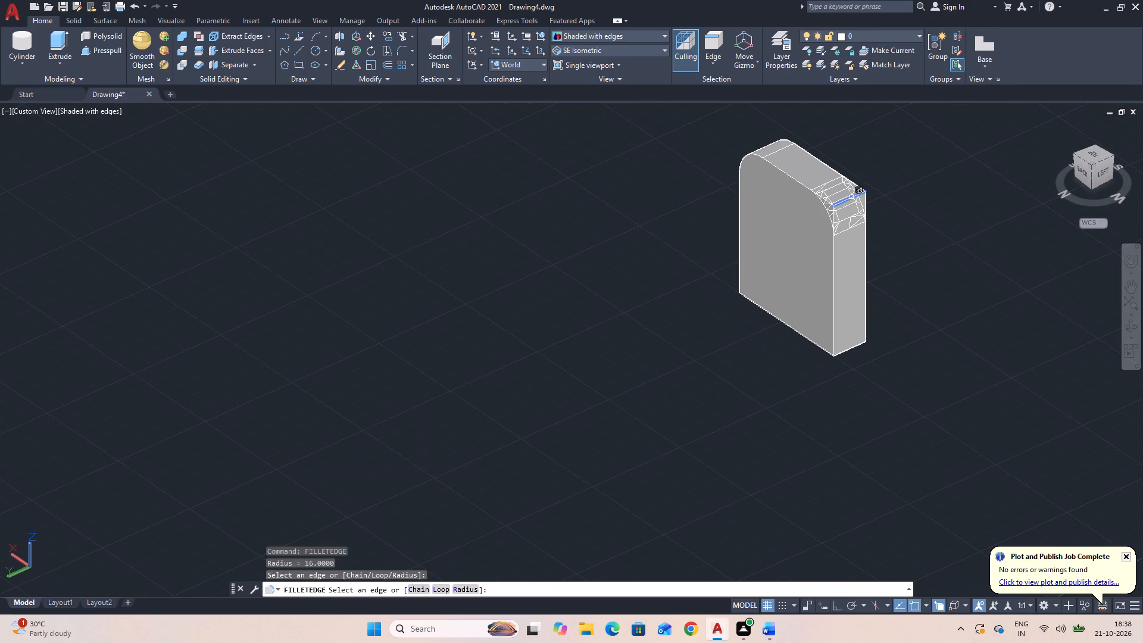
{"action": "key", "text": "Return"}
{"action": "key", "text": "Return"}
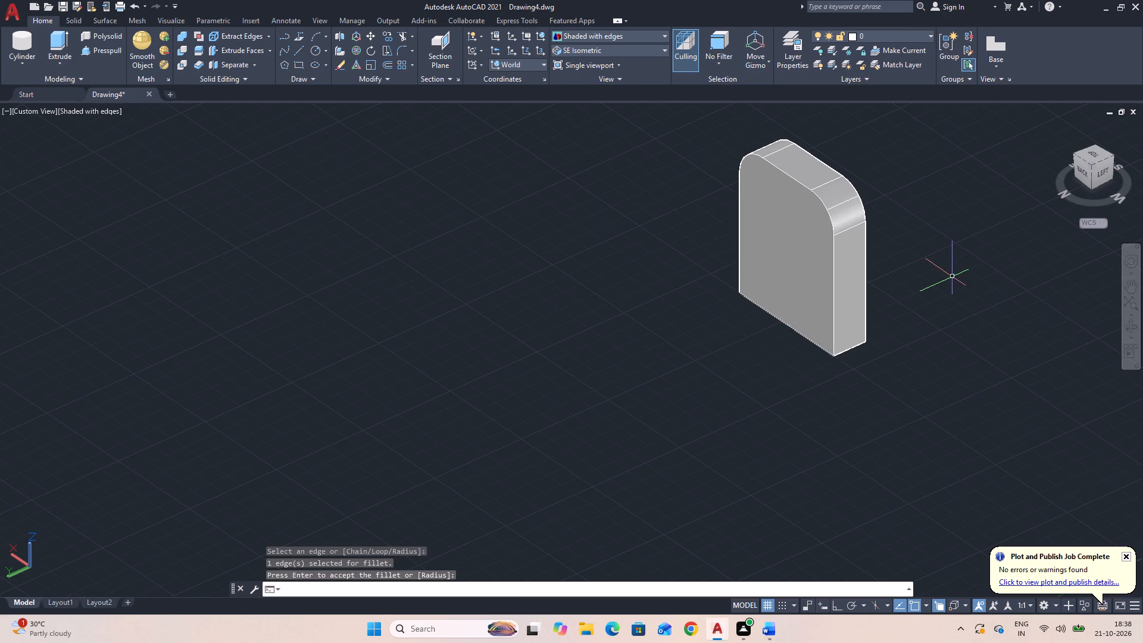
Create a radius 8 cylinder centred on the -X corner's fillet arc on the back face, with its axis running 18 through the block using Ortho.
{"action": "left_click", "coordinate": [1126, 322]}
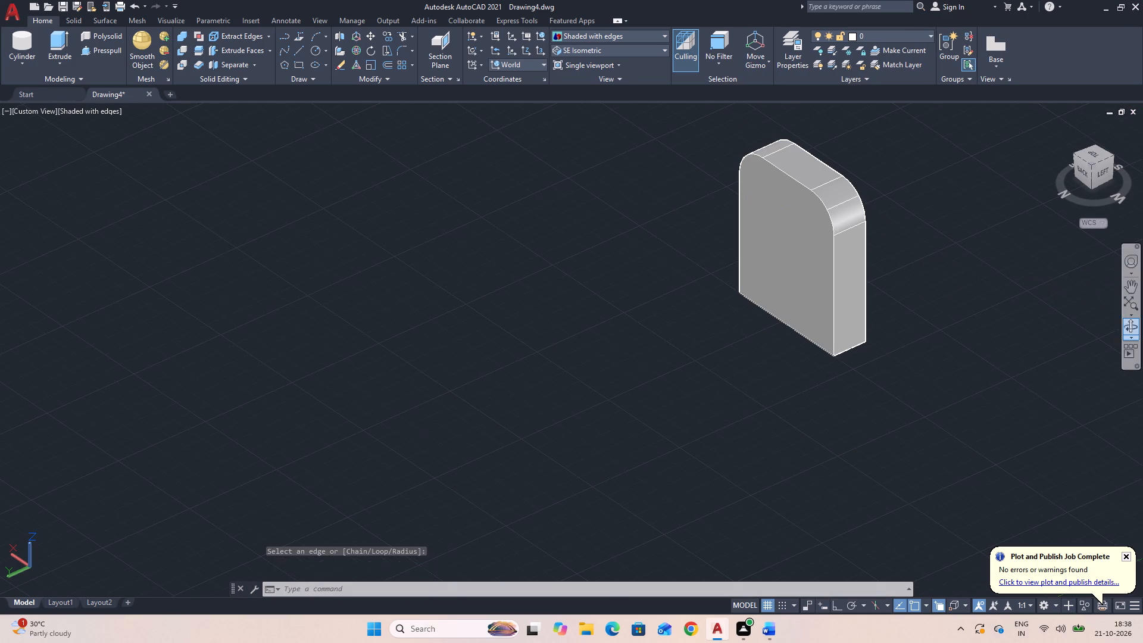
{"action": "left_click_drag", "start_coordinate": [899, 364], "coordinate": [985, 356]}
{"action": "left_click_drag", "start_coordinate": [880, 384], "coordinate": [880, 375]}
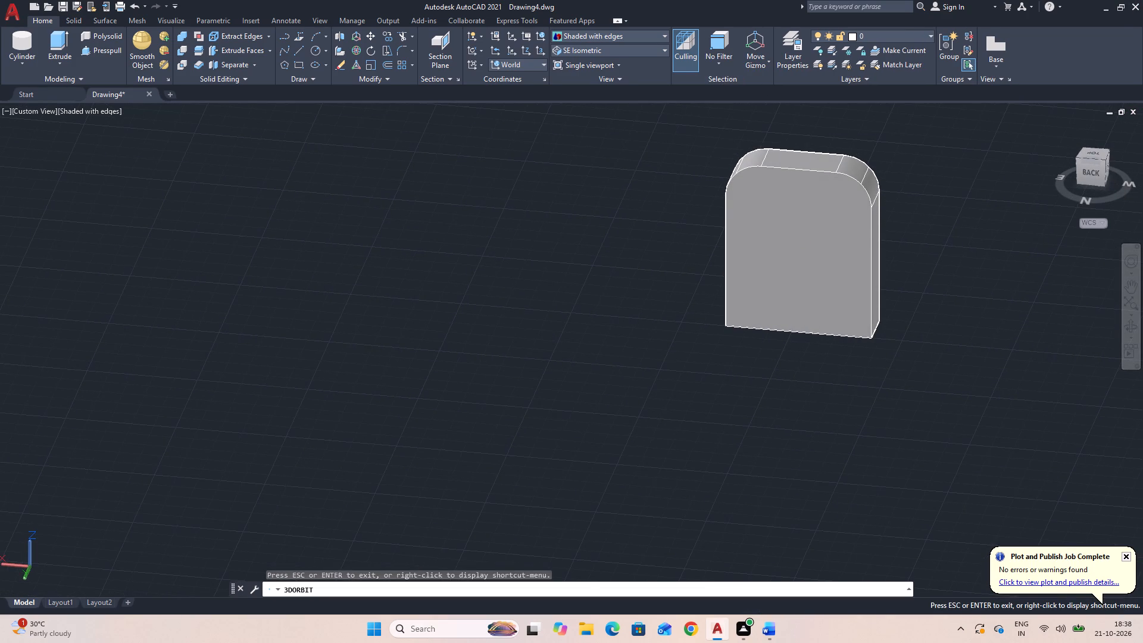
{"action": "left_click", "coordinate": [23, 42]}
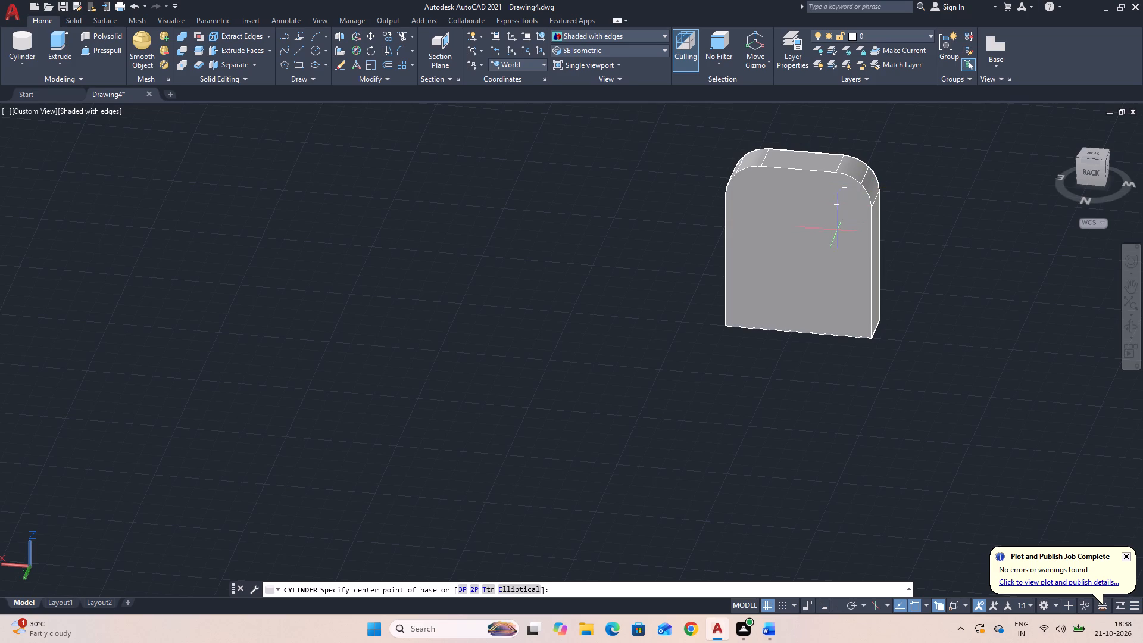
{"action": "left_click", "coordinate": [837, 207]}
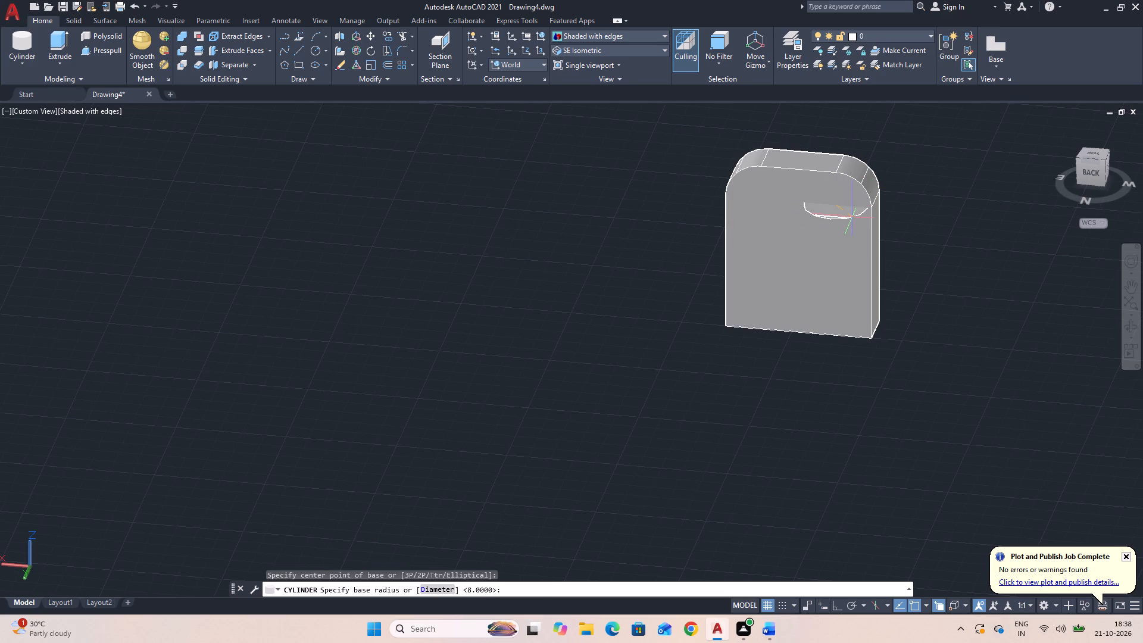
{"action": "key", "text": "8"}
{"action": "key", "text": "Return"}
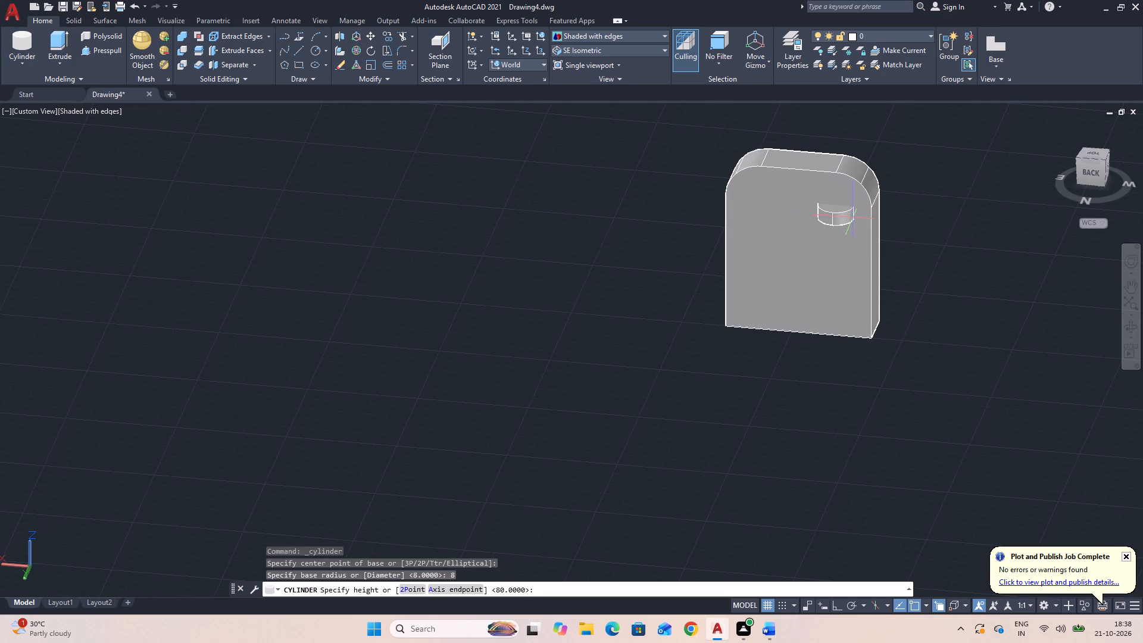
{"action": "left_click", "coordinate": [446, 588]}
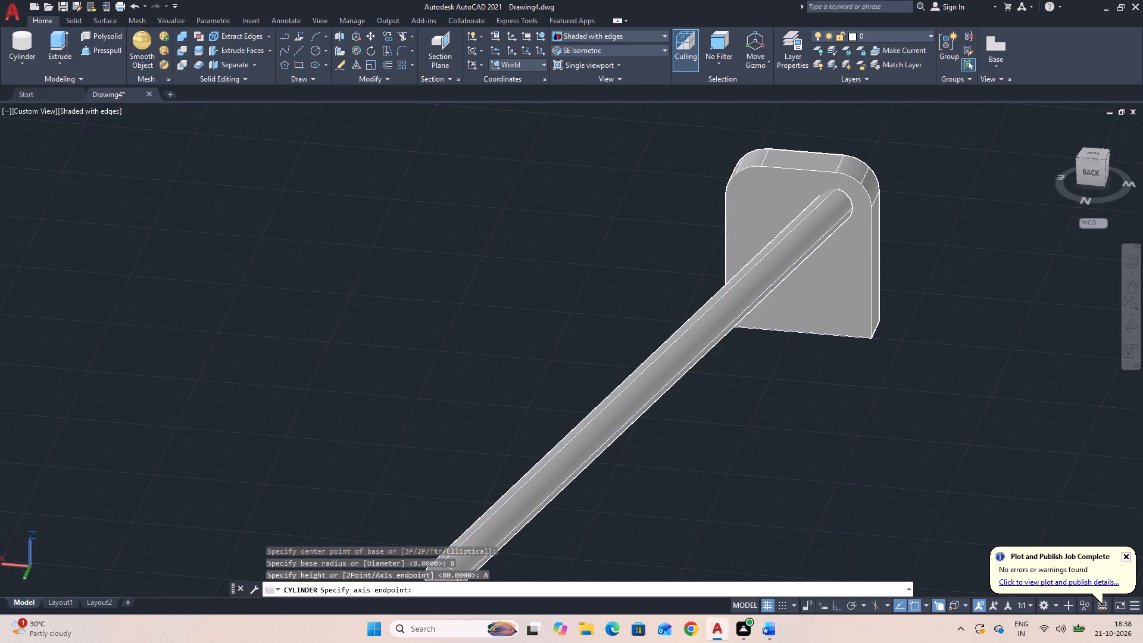
{"action": "key", "text": "F8"}
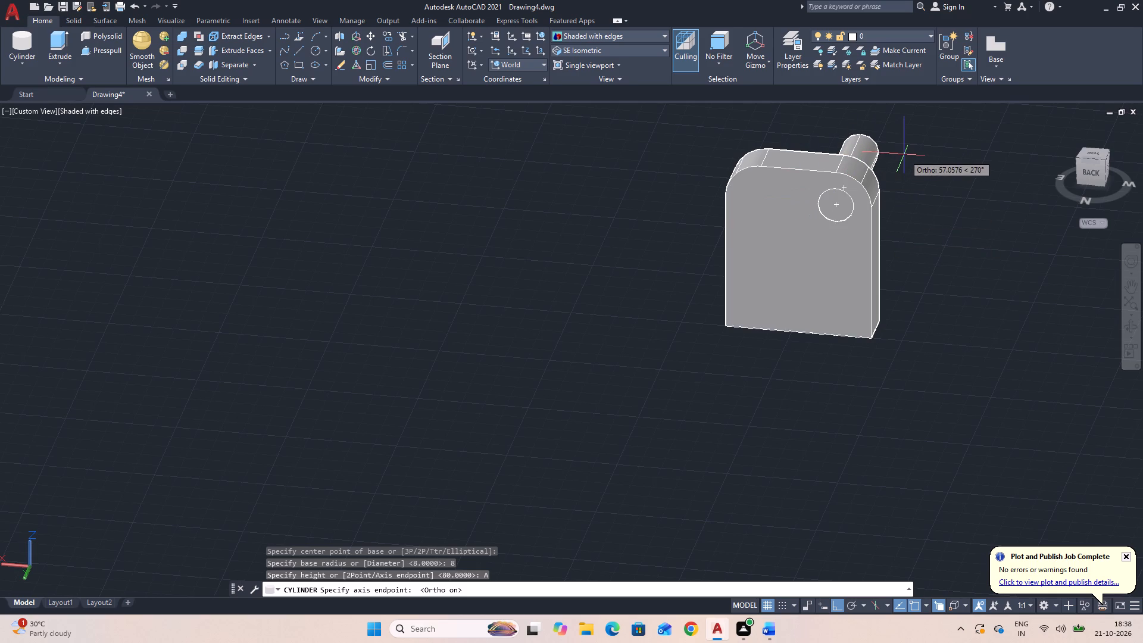
{"action": "type", "text": "18"}
{"action": "key", "text": "Return"}
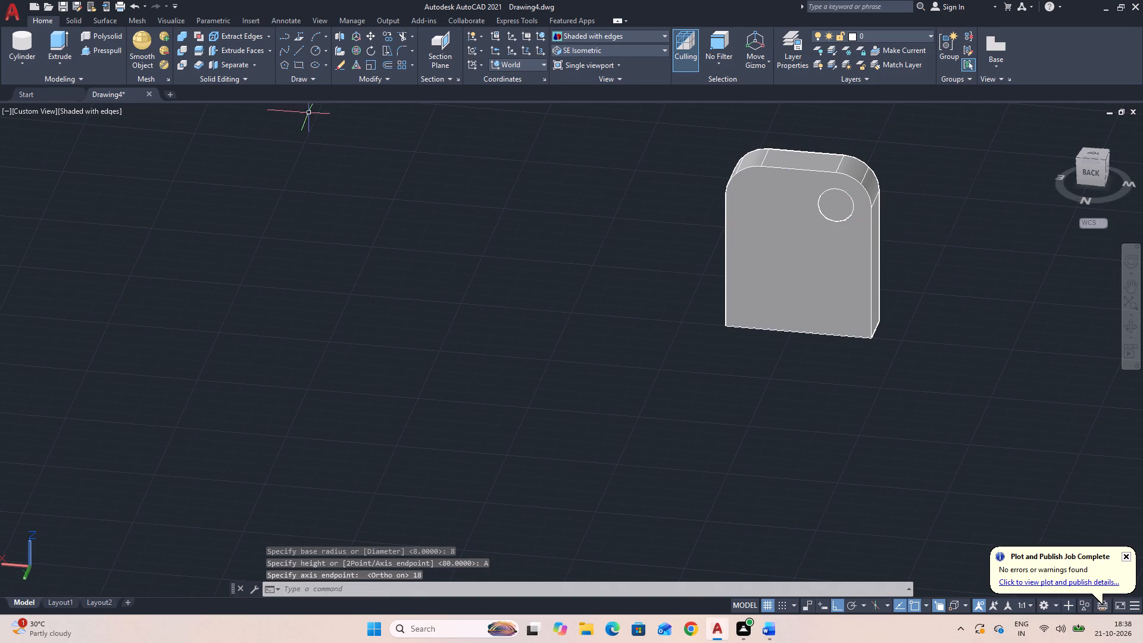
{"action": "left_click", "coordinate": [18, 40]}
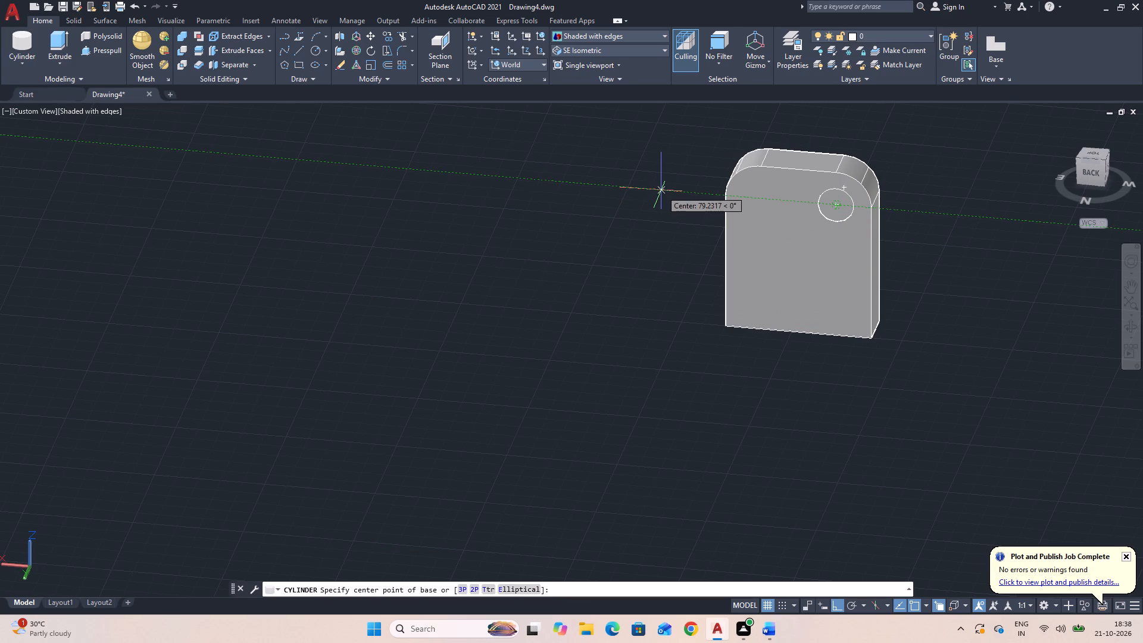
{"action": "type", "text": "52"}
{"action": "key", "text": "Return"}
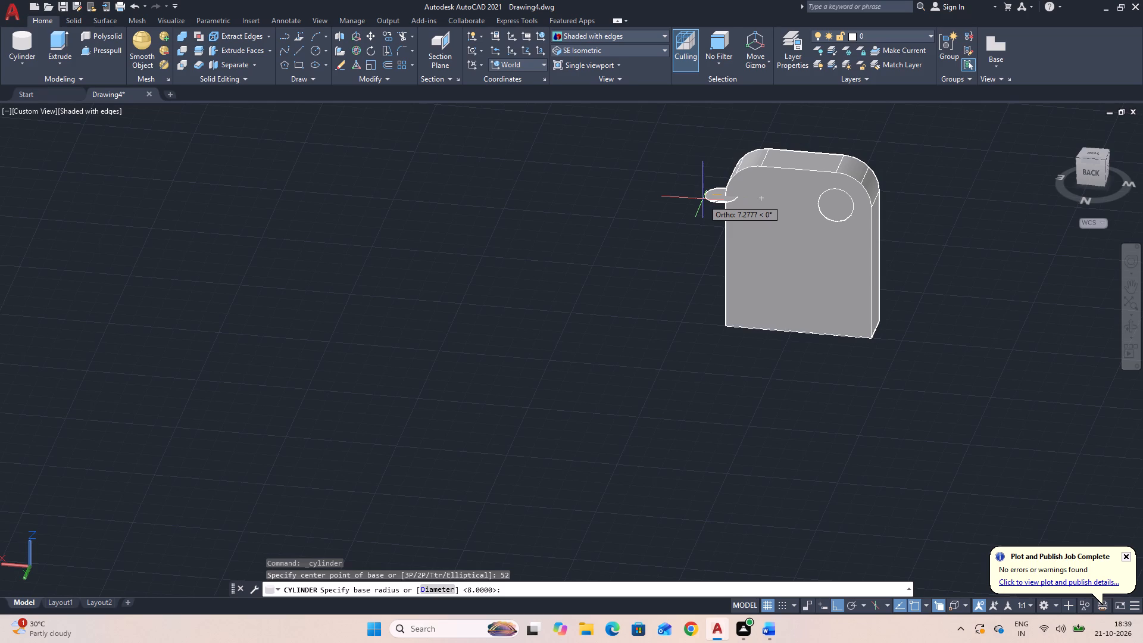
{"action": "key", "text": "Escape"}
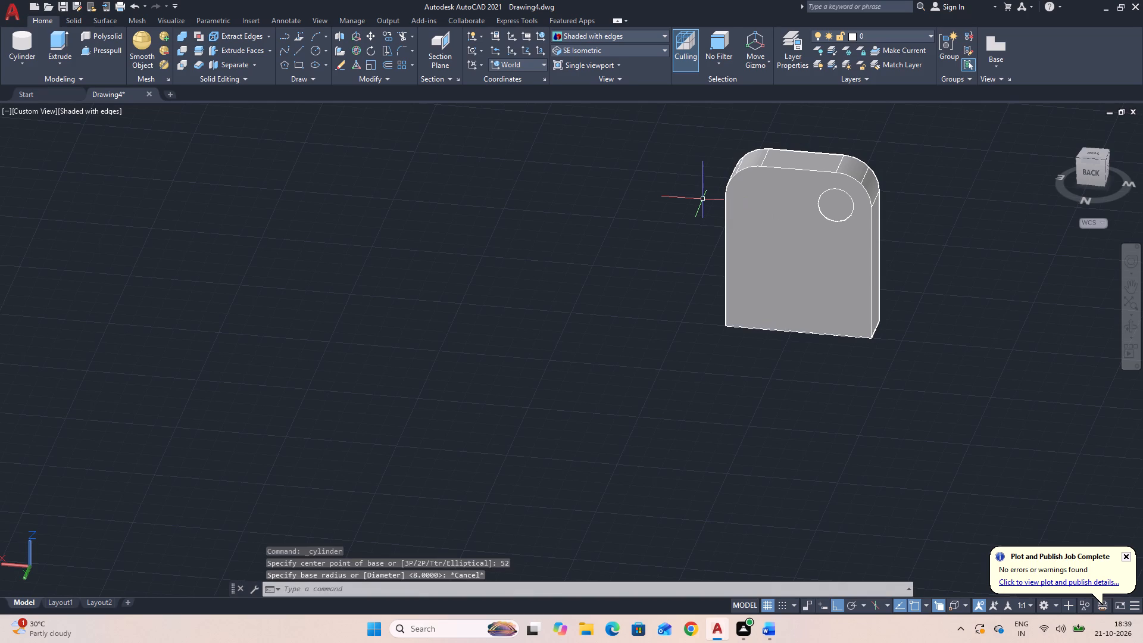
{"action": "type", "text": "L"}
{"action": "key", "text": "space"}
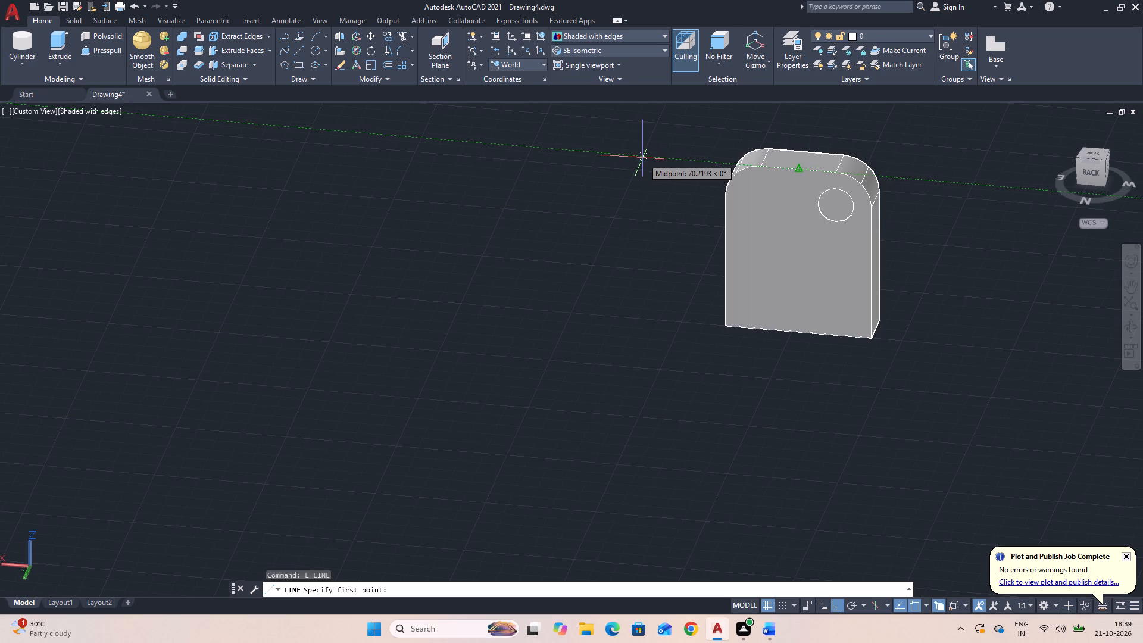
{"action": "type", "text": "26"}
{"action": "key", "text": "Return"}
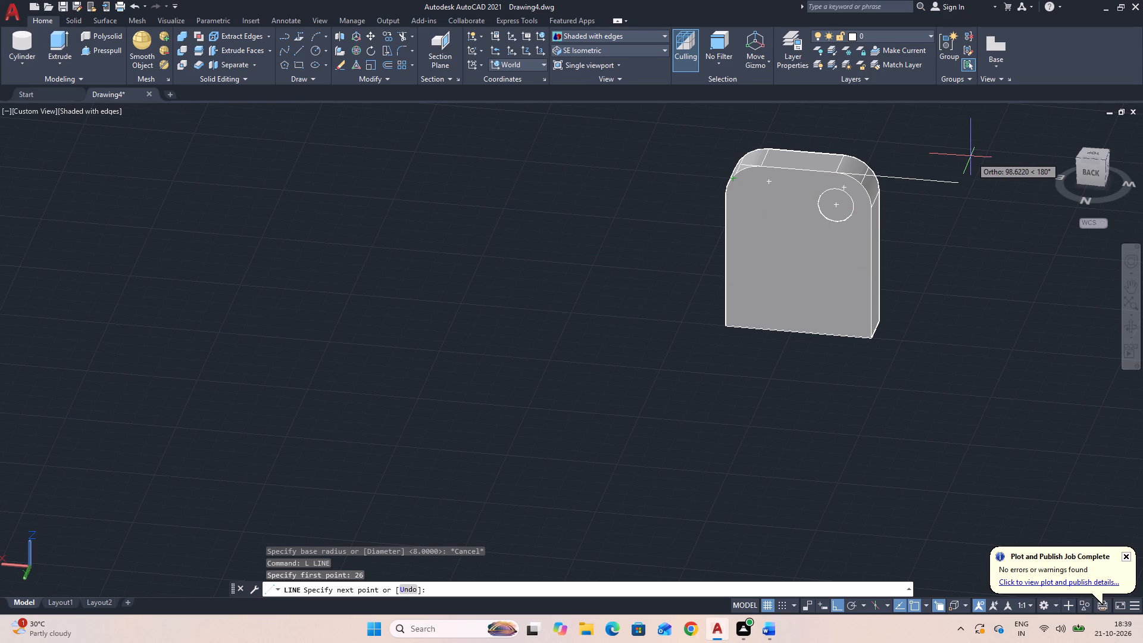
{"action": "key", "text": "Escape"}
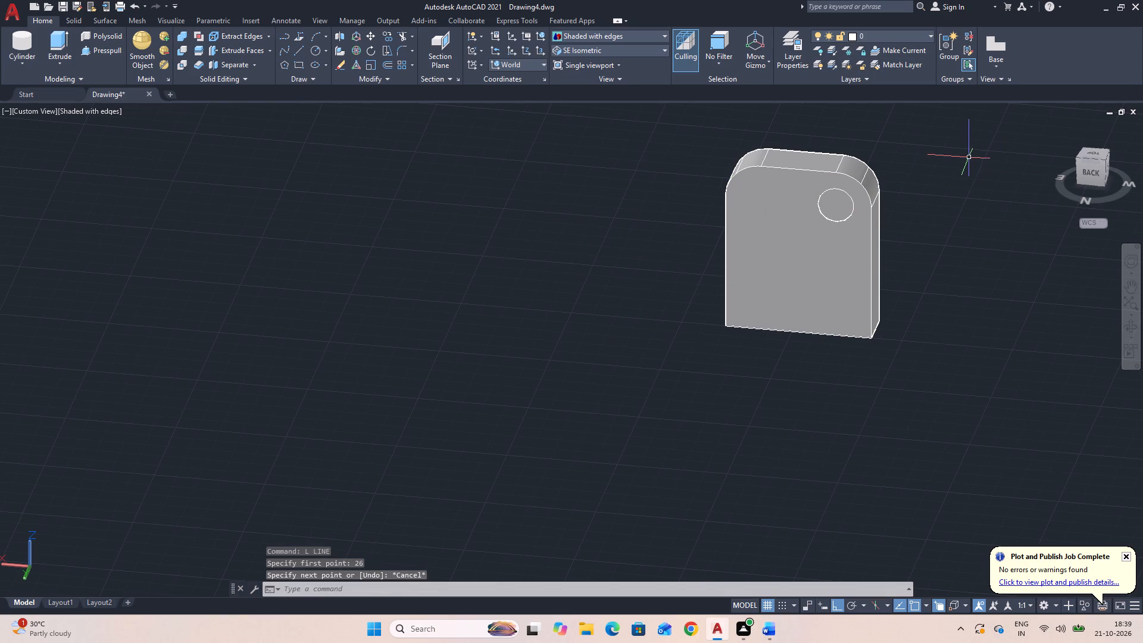
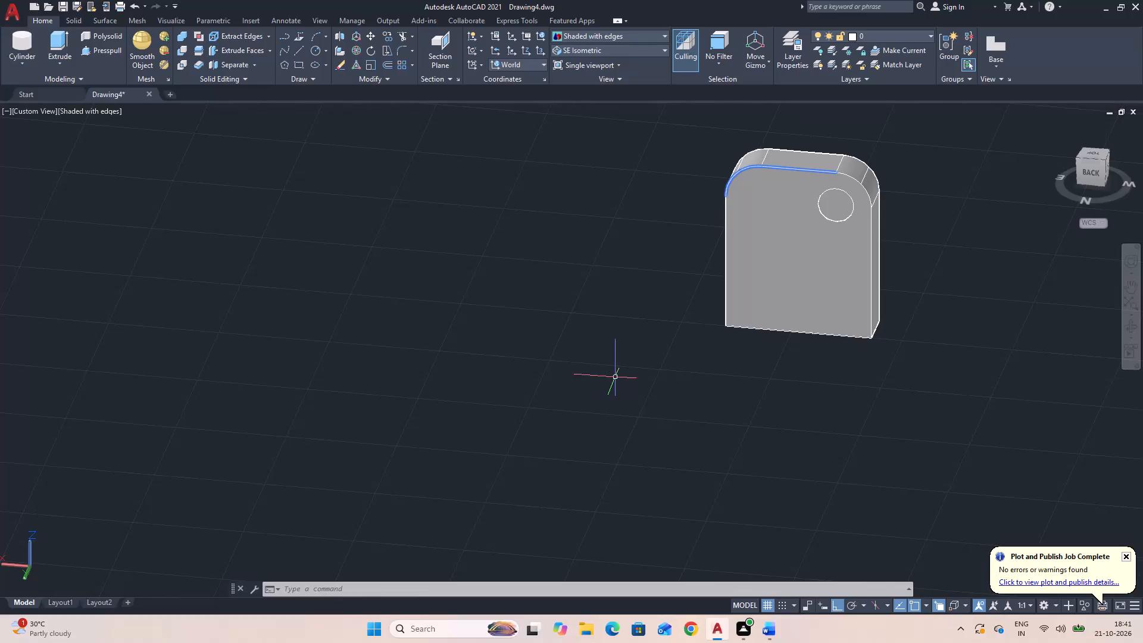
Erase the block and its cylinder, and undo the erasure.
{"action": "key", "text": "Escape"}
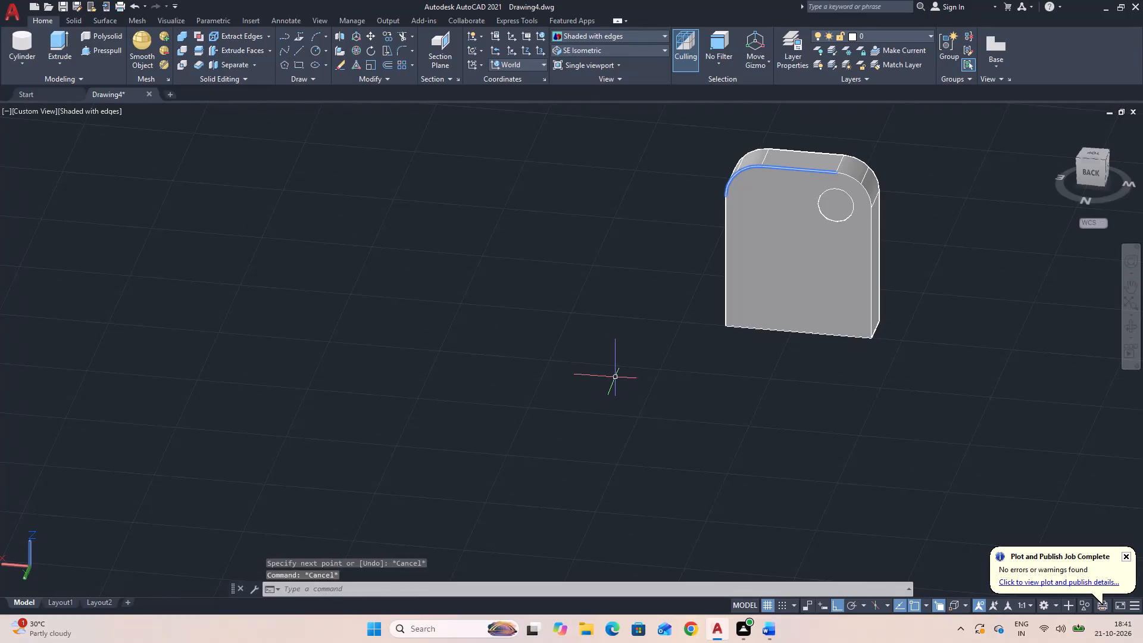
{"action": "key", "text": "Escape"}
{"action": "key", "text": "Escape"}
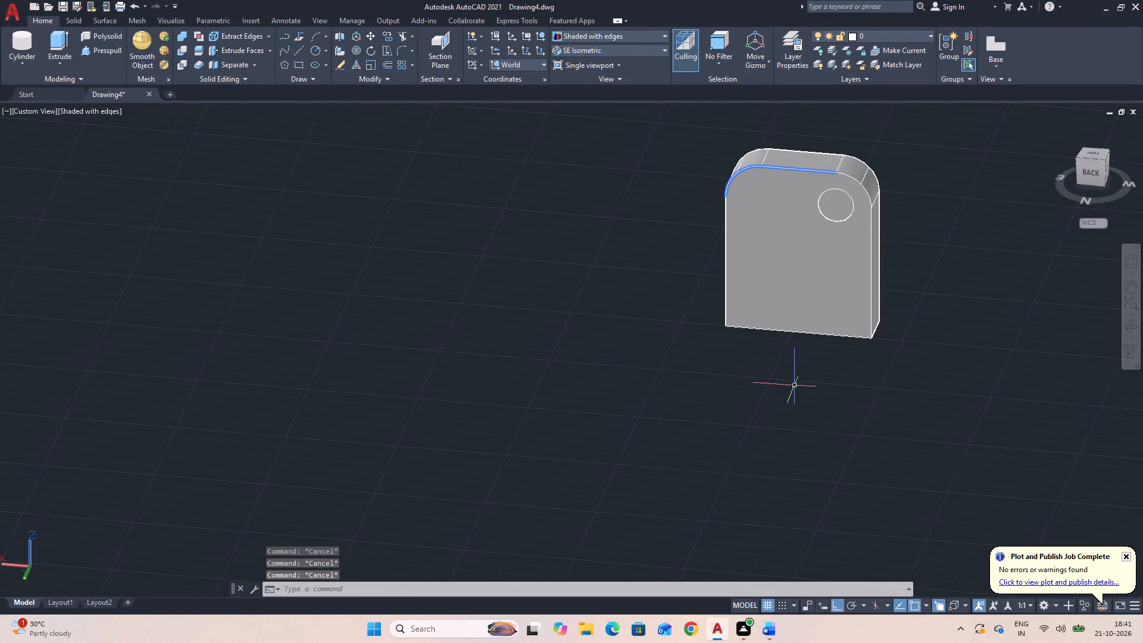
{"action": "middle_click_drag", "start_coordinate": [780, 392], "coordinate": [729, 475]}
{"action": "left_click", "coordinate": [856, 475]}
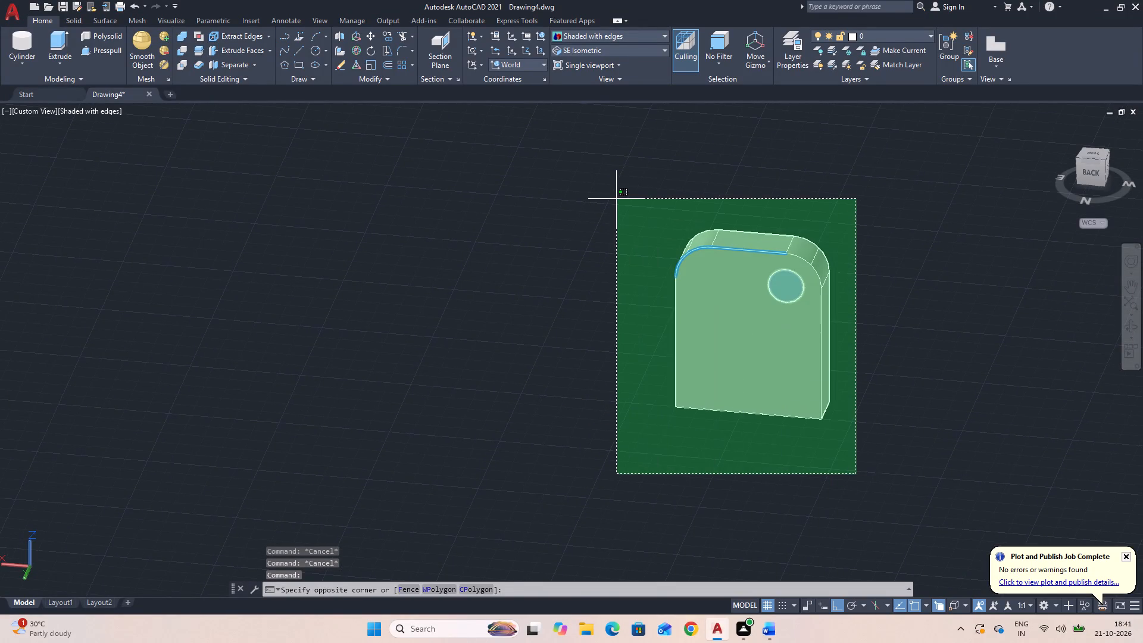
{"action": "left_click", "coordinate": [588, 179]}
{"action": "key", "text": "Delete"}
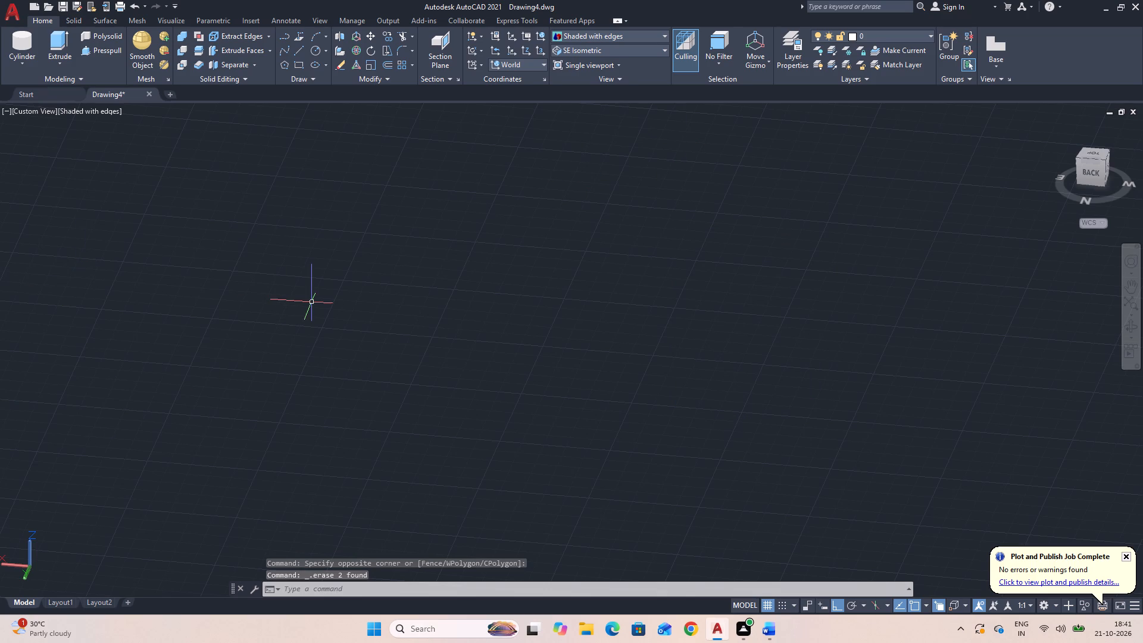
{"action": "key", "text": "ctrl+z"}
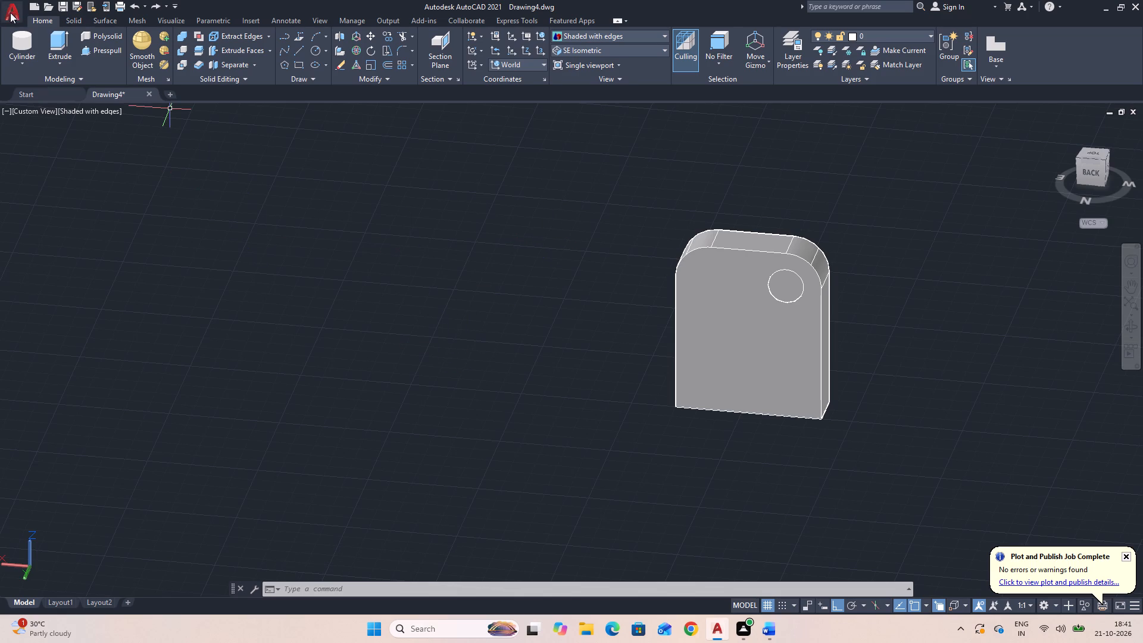
Create a radius 8 cylinder centred on the +X corner's fillet arc on the back face, with its axis running 18 through the block.
{"action": "left_click", "coordinate": [23, 48]}
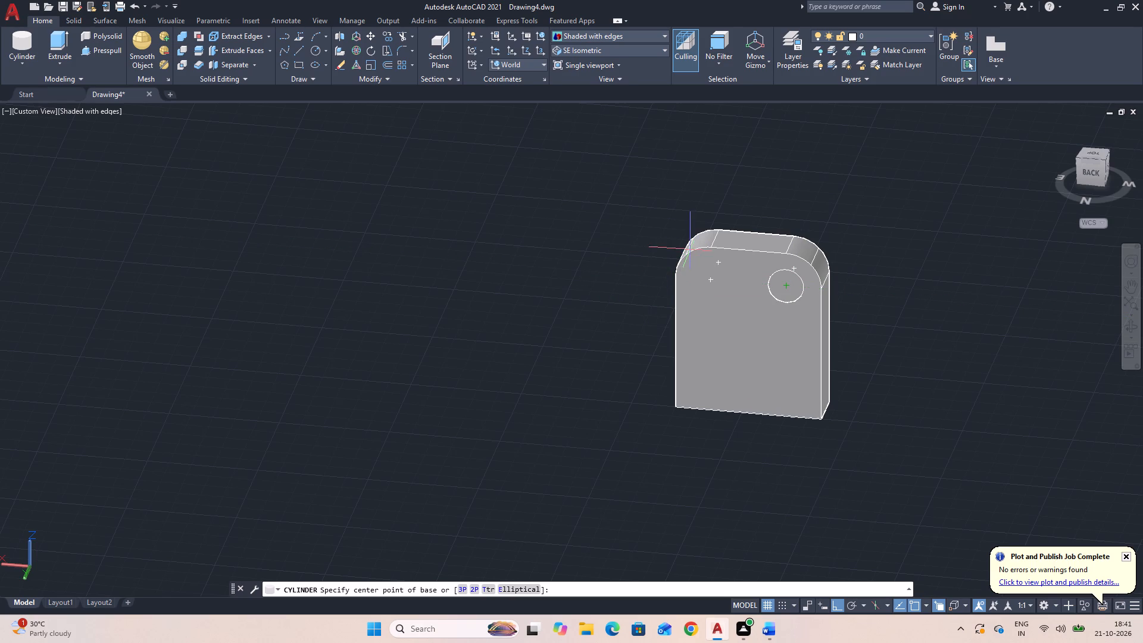
{"action": "left_click", "coordinate": [714, 277]}
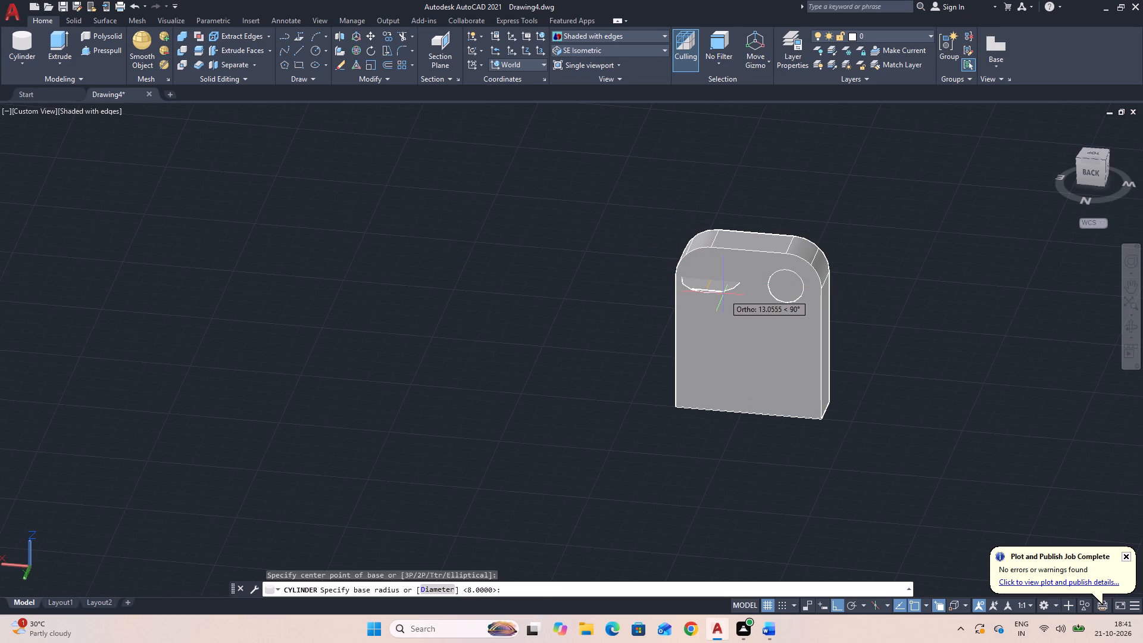
{"action": "key", "text": "8"}
{"action": "key", "text": "Return"}
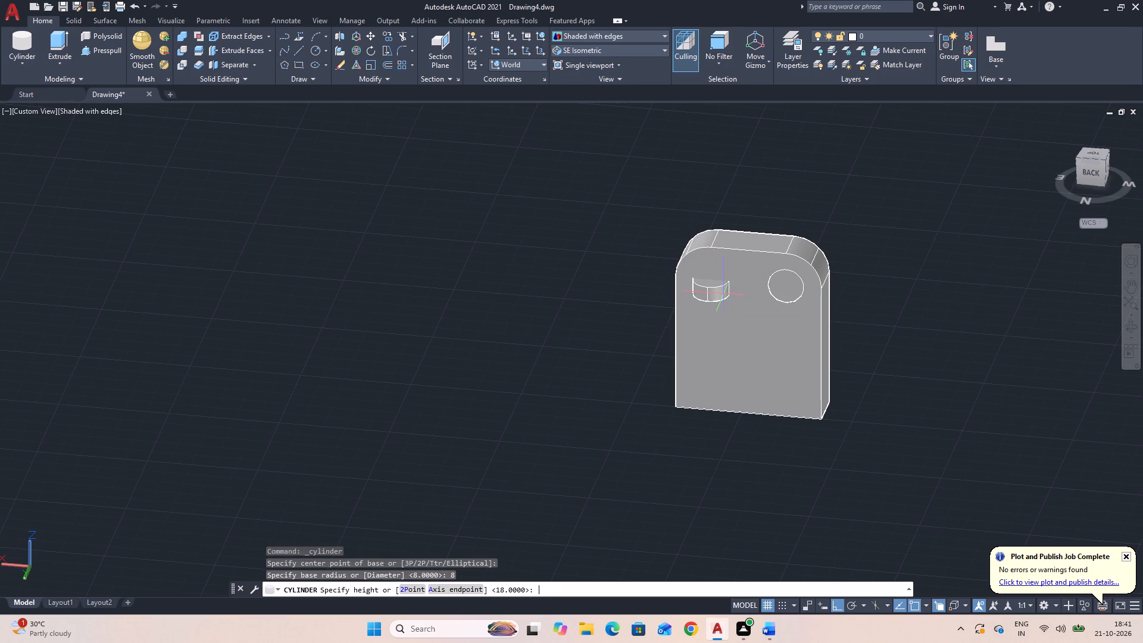
{"action": "left_click", "coordinate": [444, 588]}
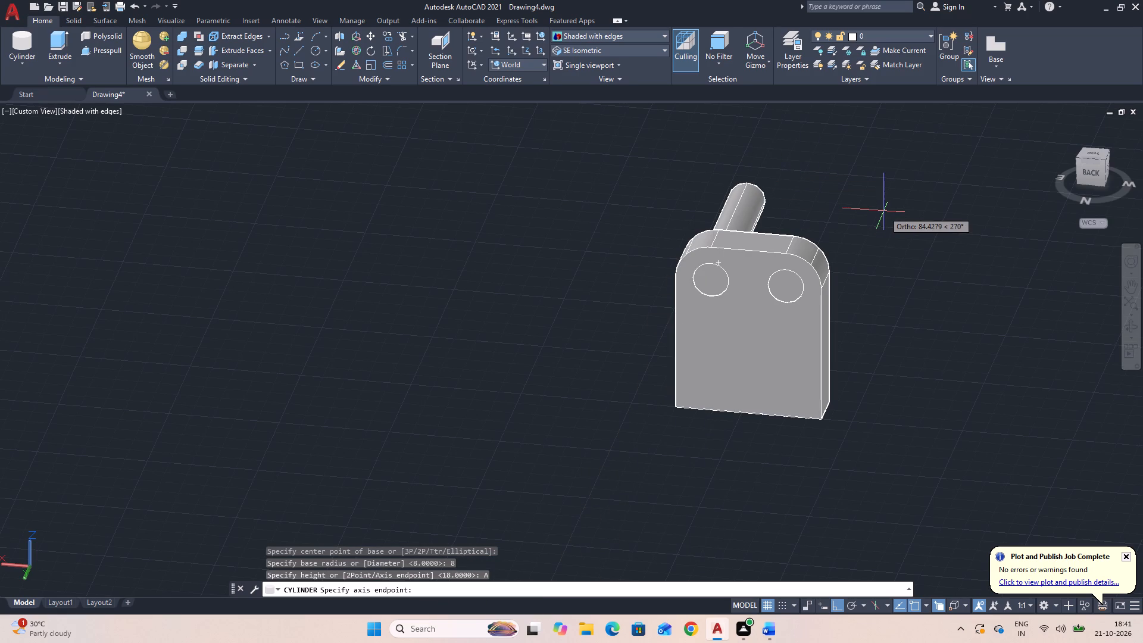
{"action": "type", "text": "18"}
{"action": "key", "text": "Return"}
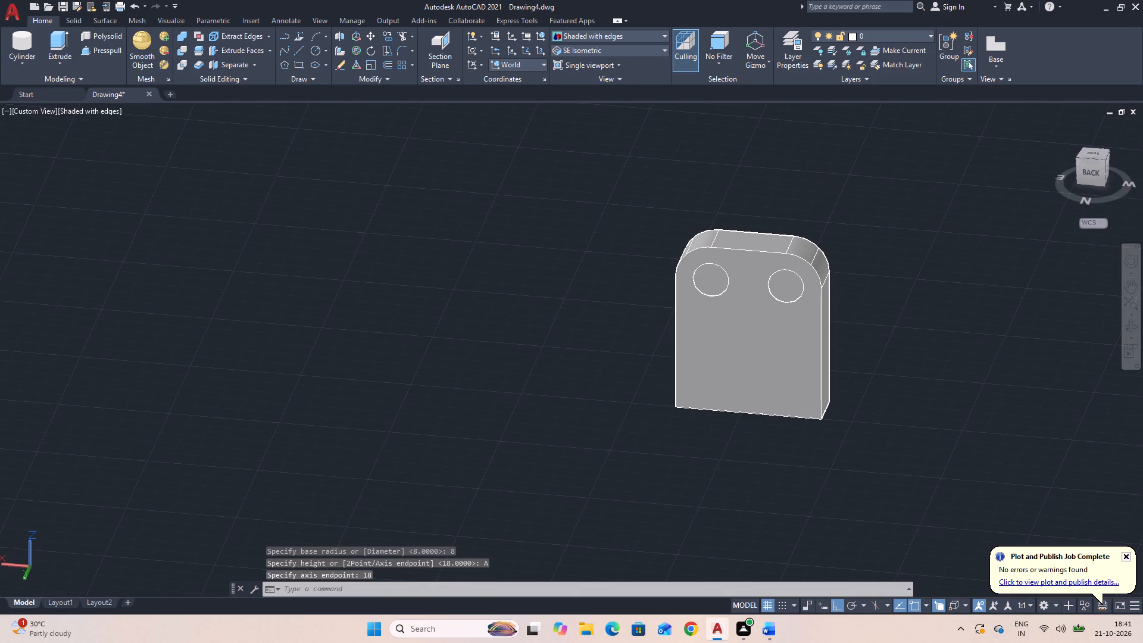
Subtract both radius 8 cylinders from the block to cut two through holes.
{"action": "type", "text": "SU"}
{"action": "key", "text": "space"}
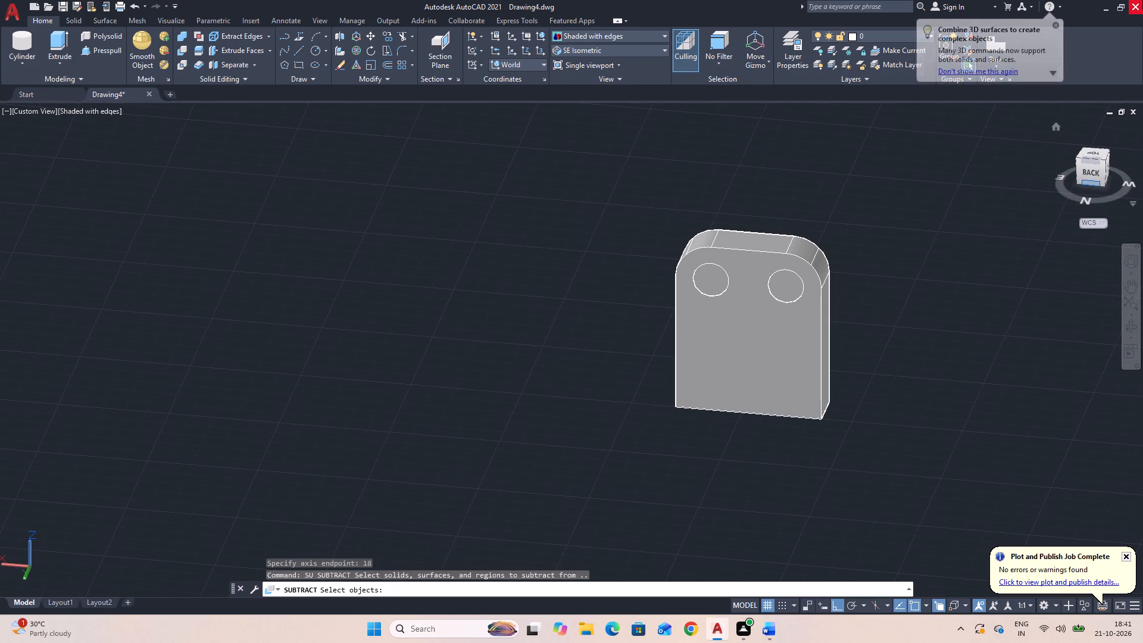
{"action": "left_click", "coordinate": [797, 350]}
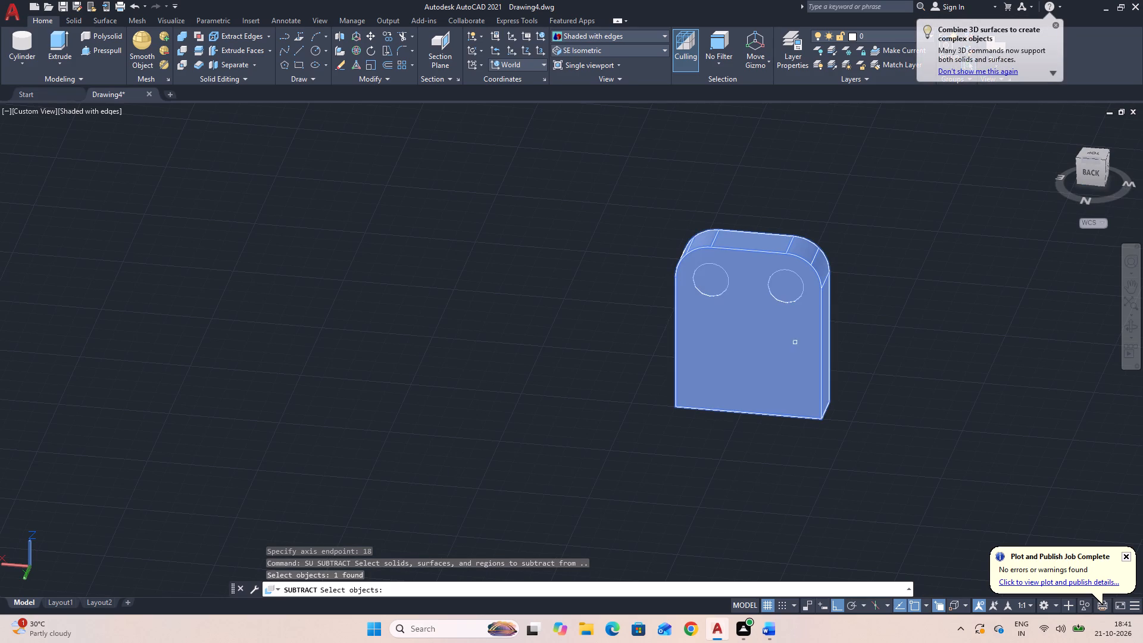
{"action": "key", "text": "space"}
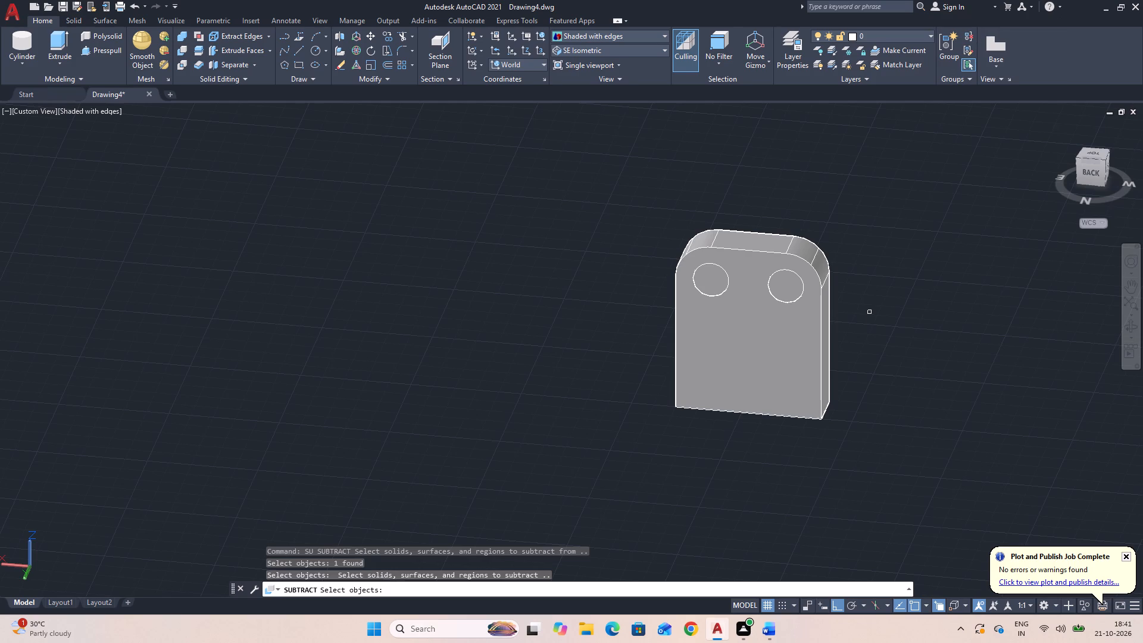
{"action": "left_click", "coordinate": [783, 289]}
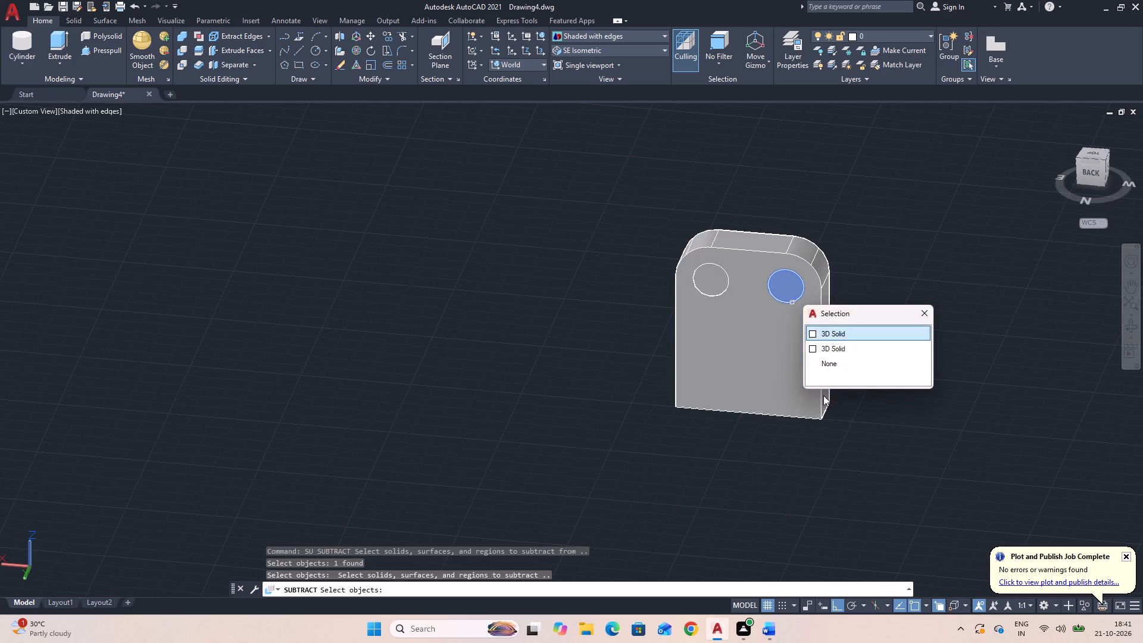
{"action": "left_click", "coordinate": [842, 332]}
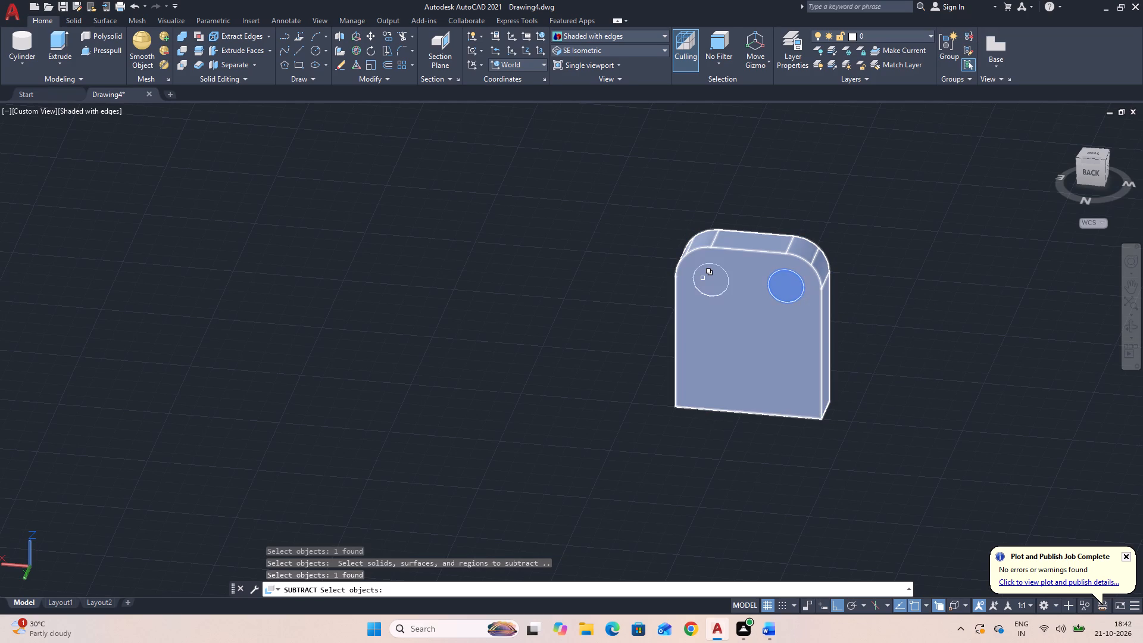
{"action": "left_click", "coordinate": [709, 279]}
{"action": "left_click", "coordinate": [758, 330]}
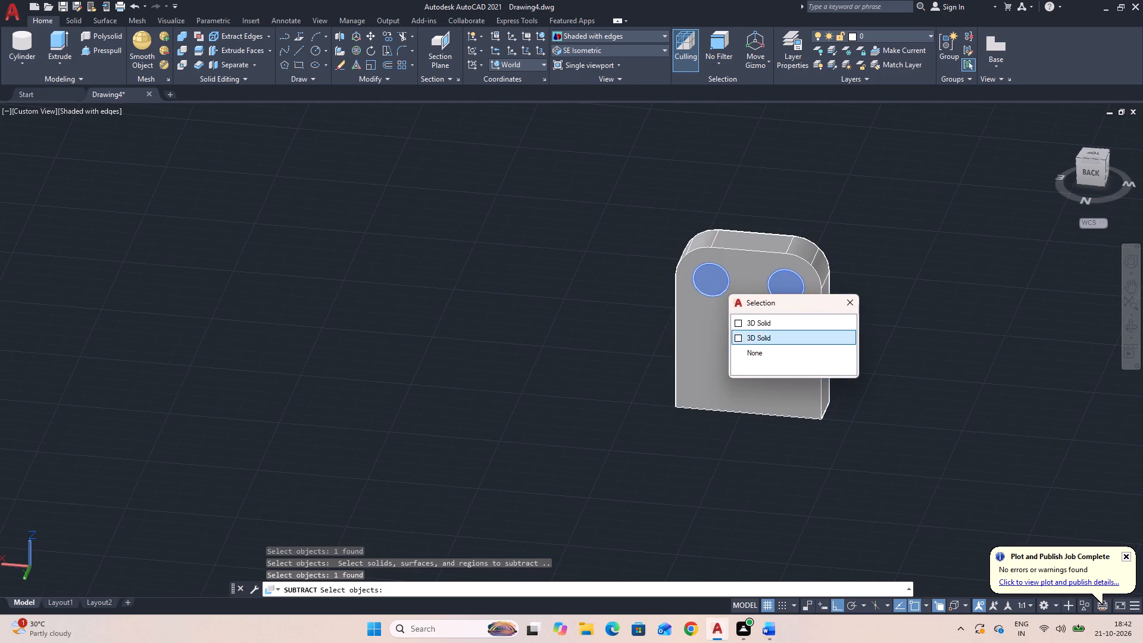
{"action": "key", "text": "space"}
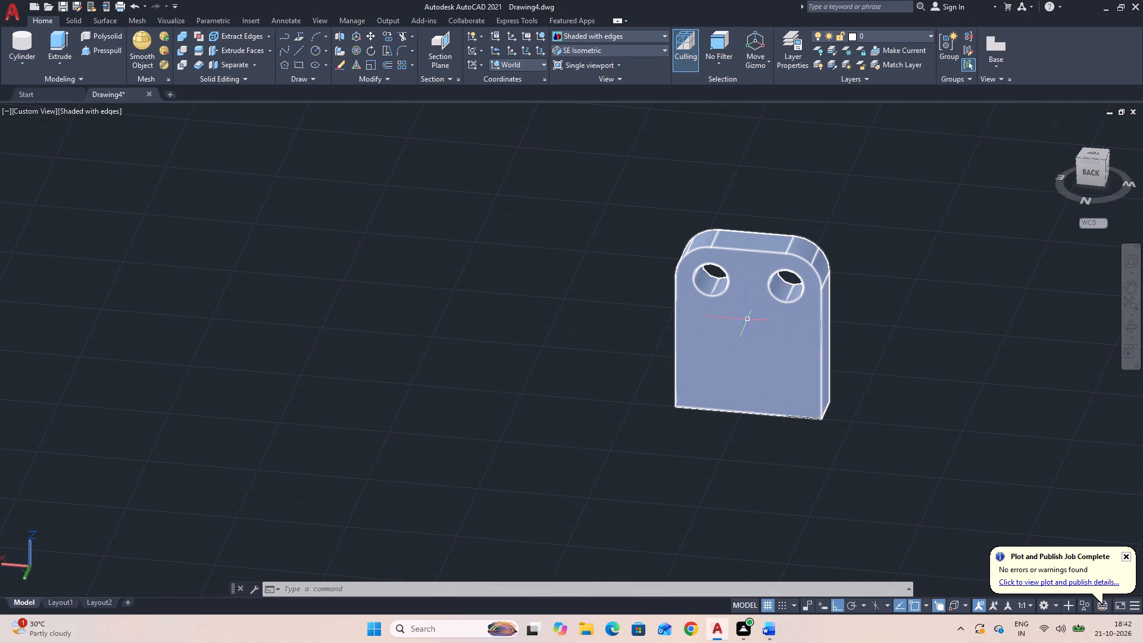
Create a 54 x 40 x 40 box against the plate's back face, starting 27 towards +X from the midpoint of its bottom edge.
{"action": "left_click", "coordinate": [1136, 330]}
{"action": "left_click_drag", "start_coordinate": [1082, 365], "coordinate": [1001, 394]}
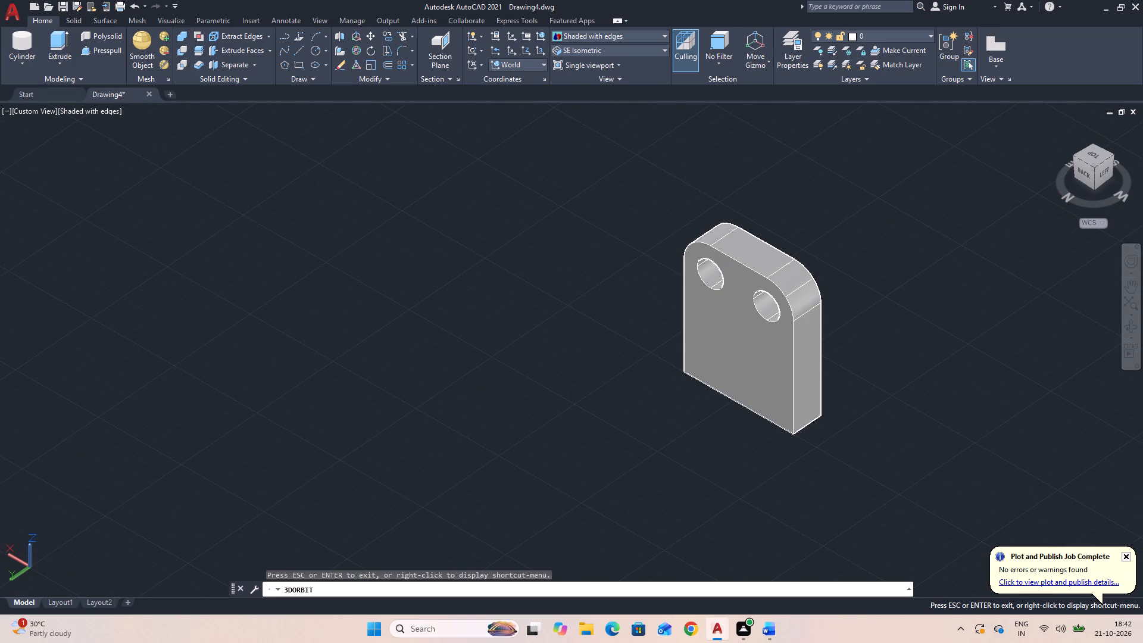
{"action": "left_click", "coordinate": [24, 58]}
{"action": "left_click", "coordinate": [29, 85]}
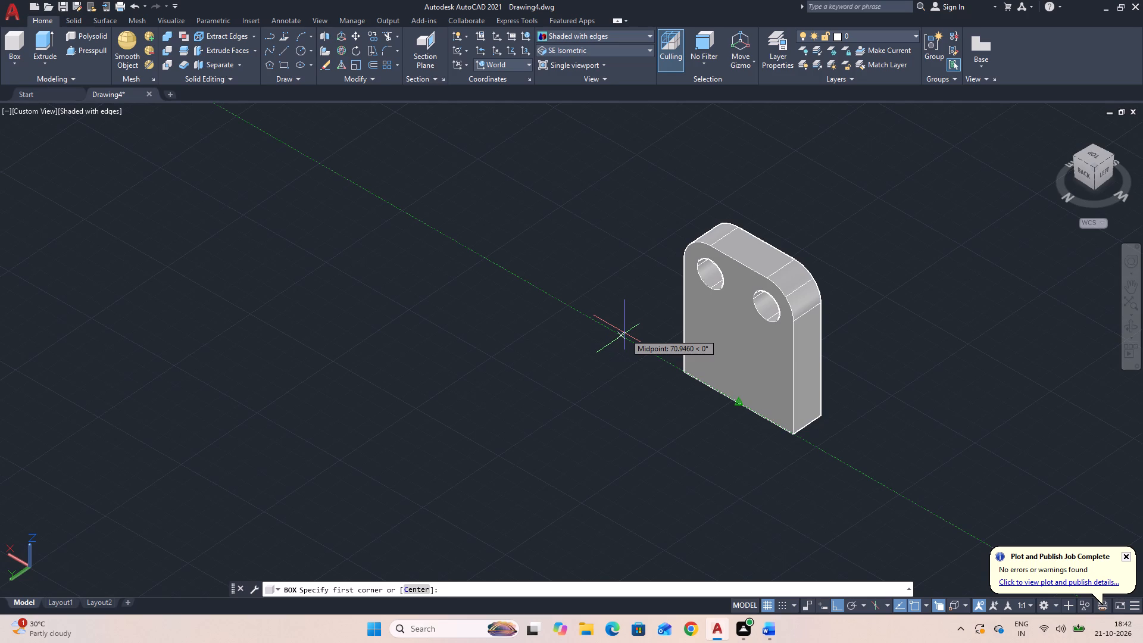
{"action": "type", "text": "27"}
{"action": "key", "text": "Return"}
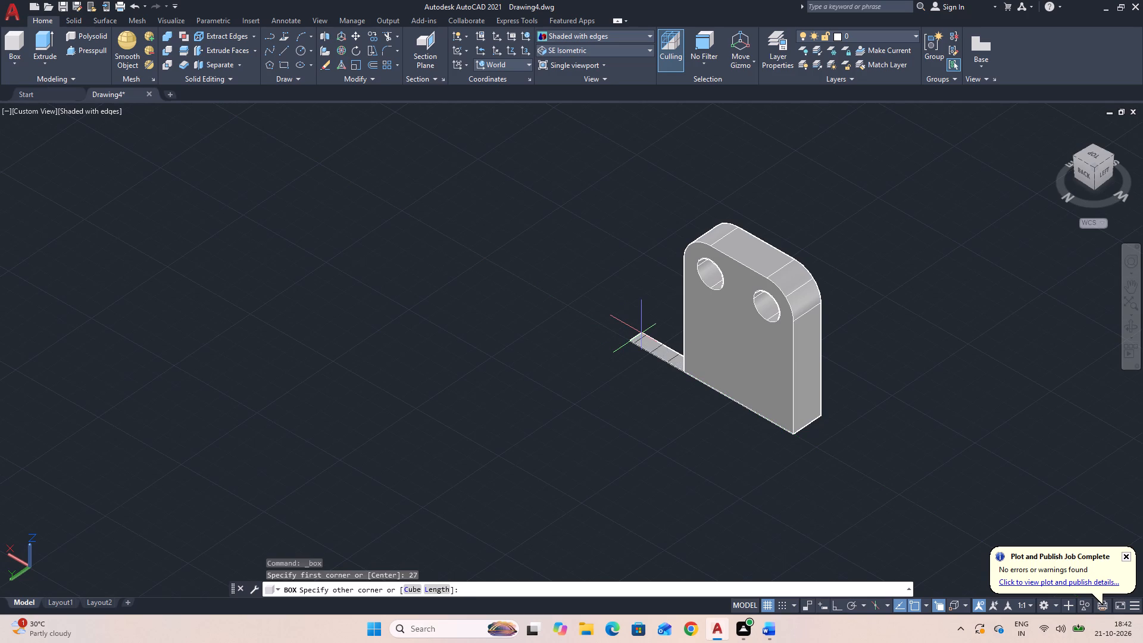
{"action": "type", "text": "L"}
{"action": "key", "text": "space"}
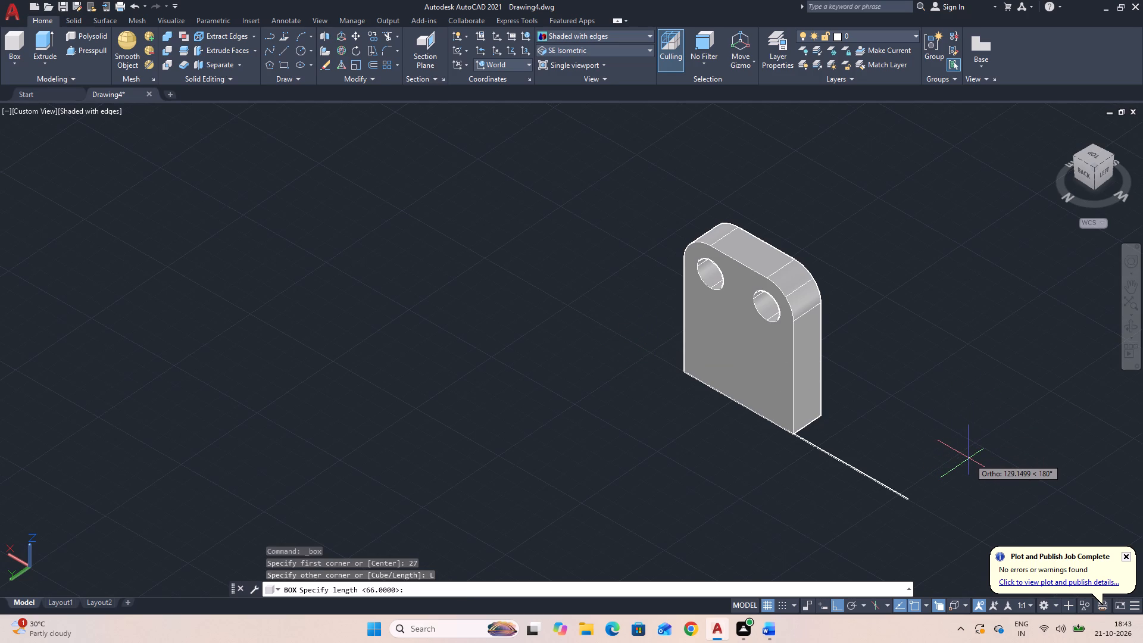
{"action": "type", "text": "54"}
{"action": "key", "text": "Return"}
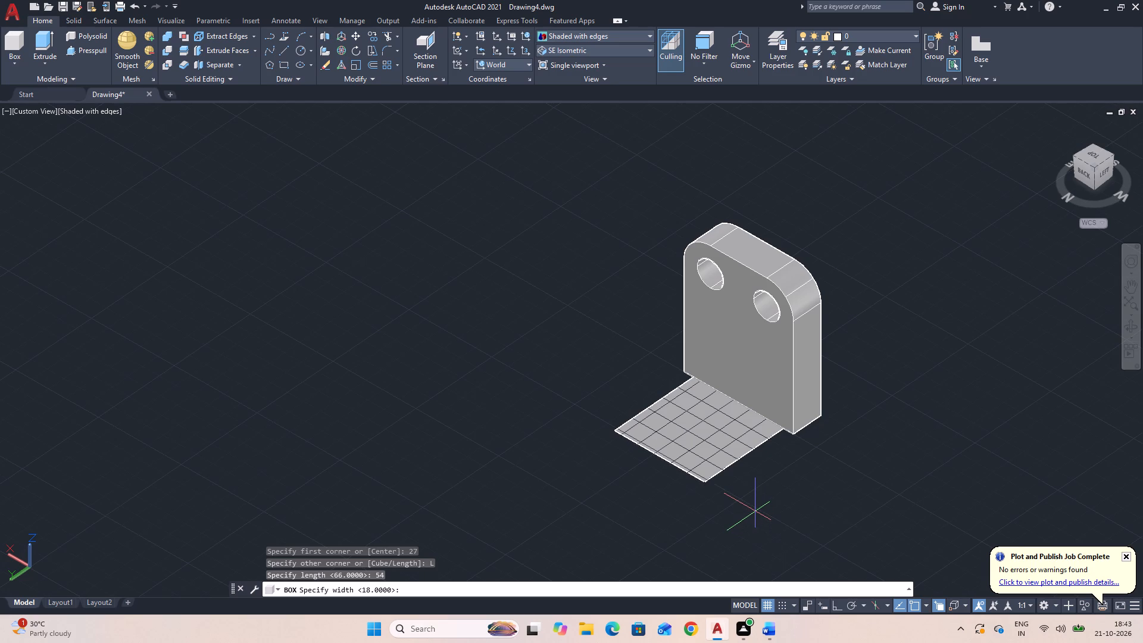
{"action": "key", "text": "4"}
{"action": "key", "text": "0"}
{"action": "key", "text": "Return"}
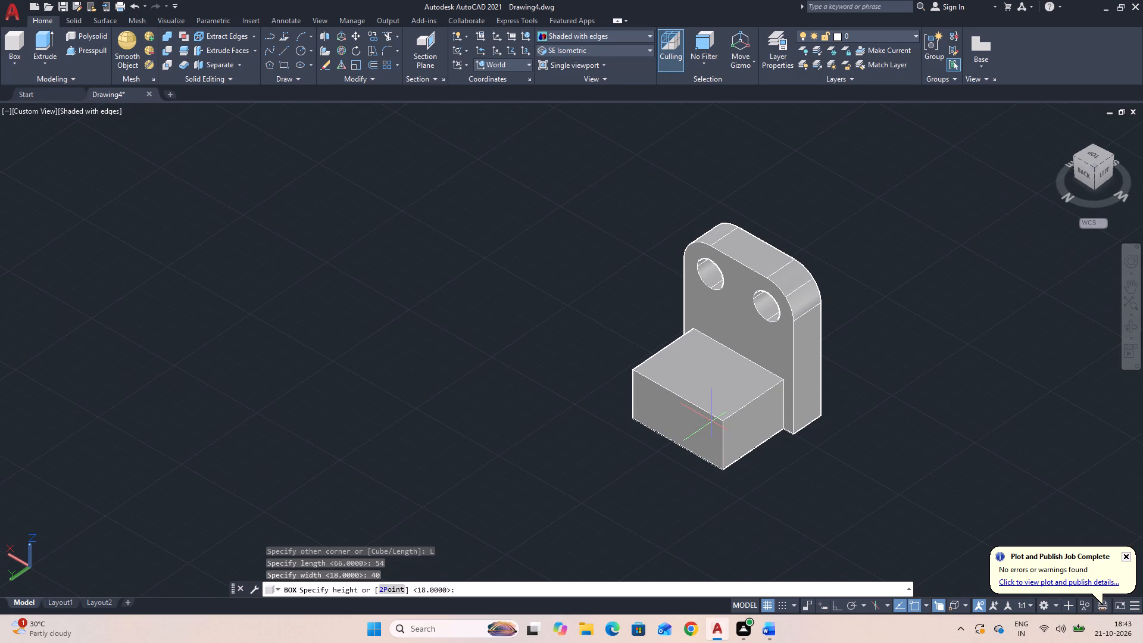
{"action": "key", "text": "0"}
{"action": "key", "text": "Return"}
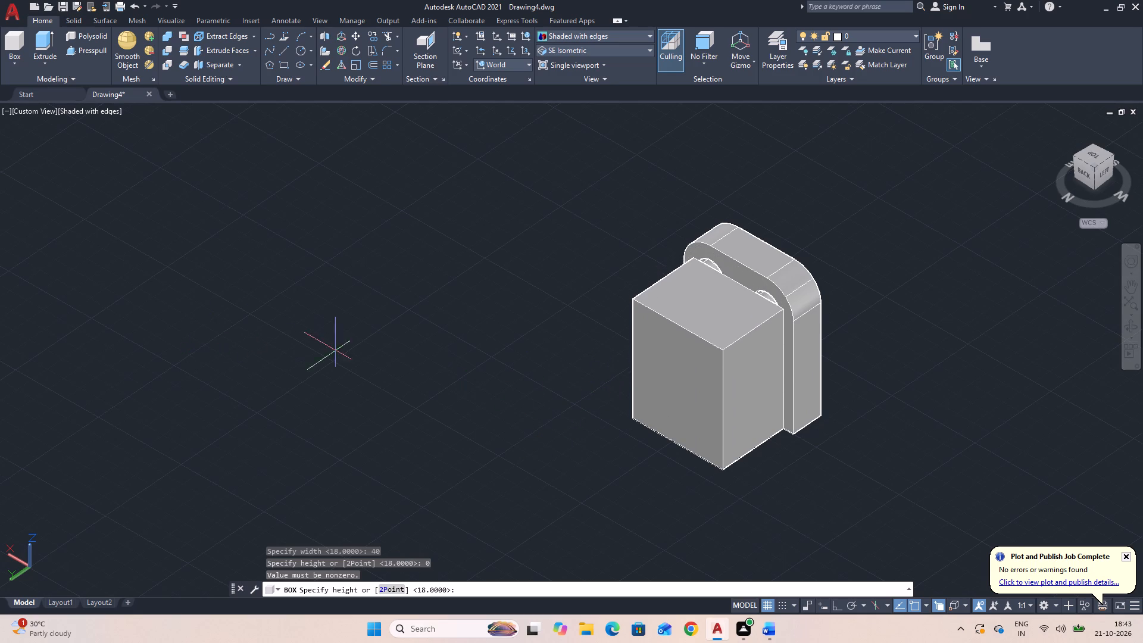
{"action": "type", "text": "40"}
{"action": "key", "text": "Return"}
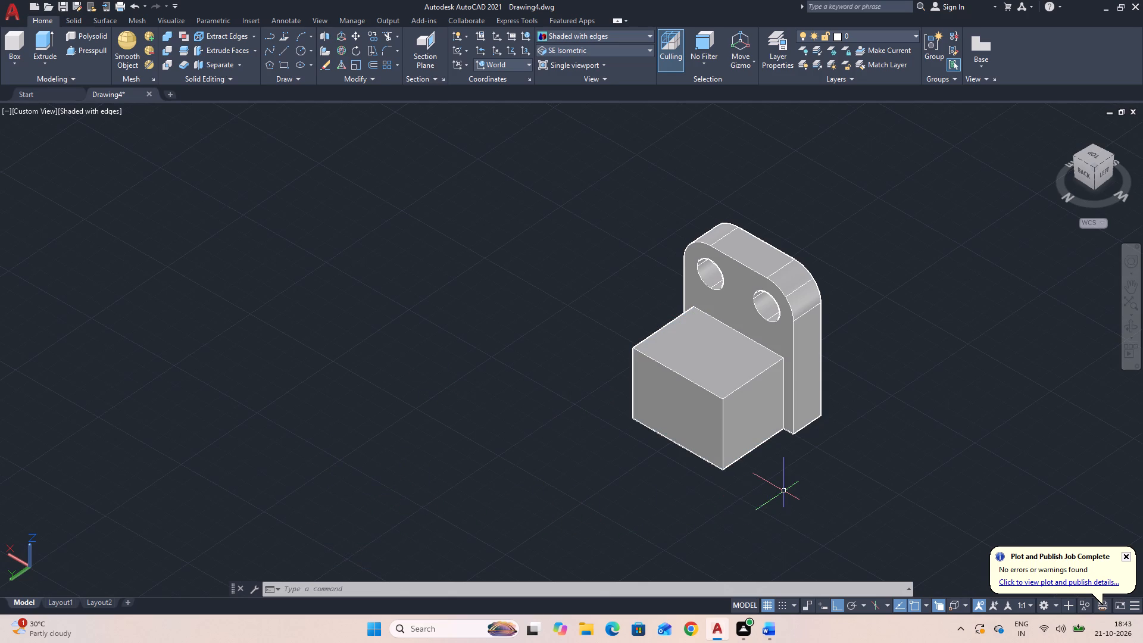
Draw an 18 long line from the box's lower -X corner at the plate, along its bottom edge away from the plate.
{"action": "type", "text": "L"}
{"action": "key", "text": "space"}
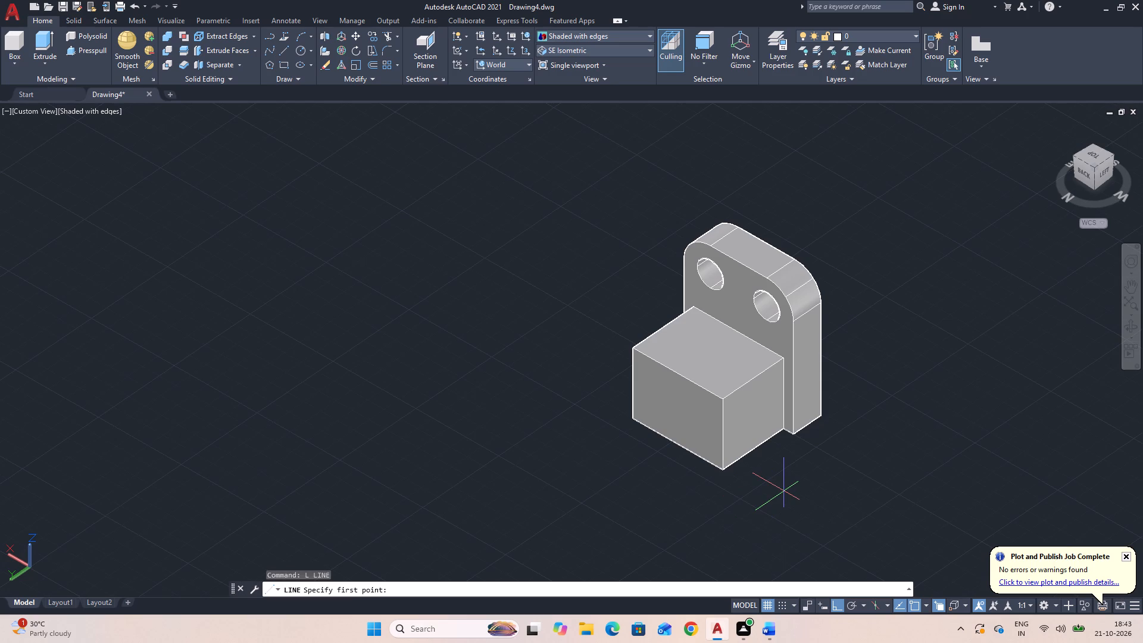
{"action": "left_click", "coordinate": [782, 431]}
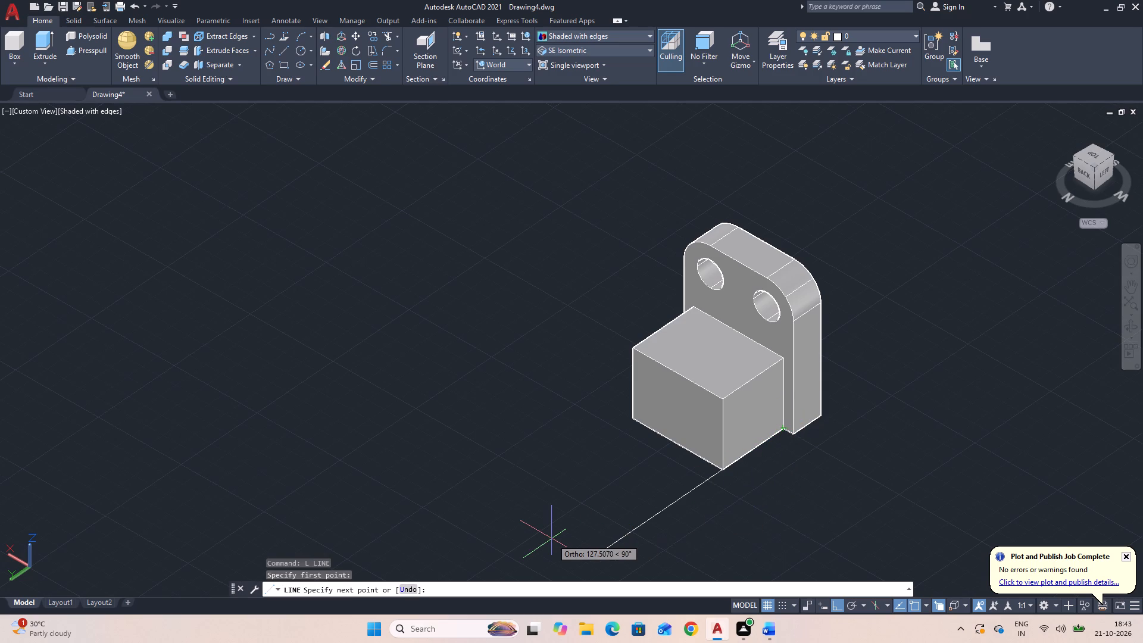
{"action": "type", "text": "18"}
{"action": "key", "text": "Return"}
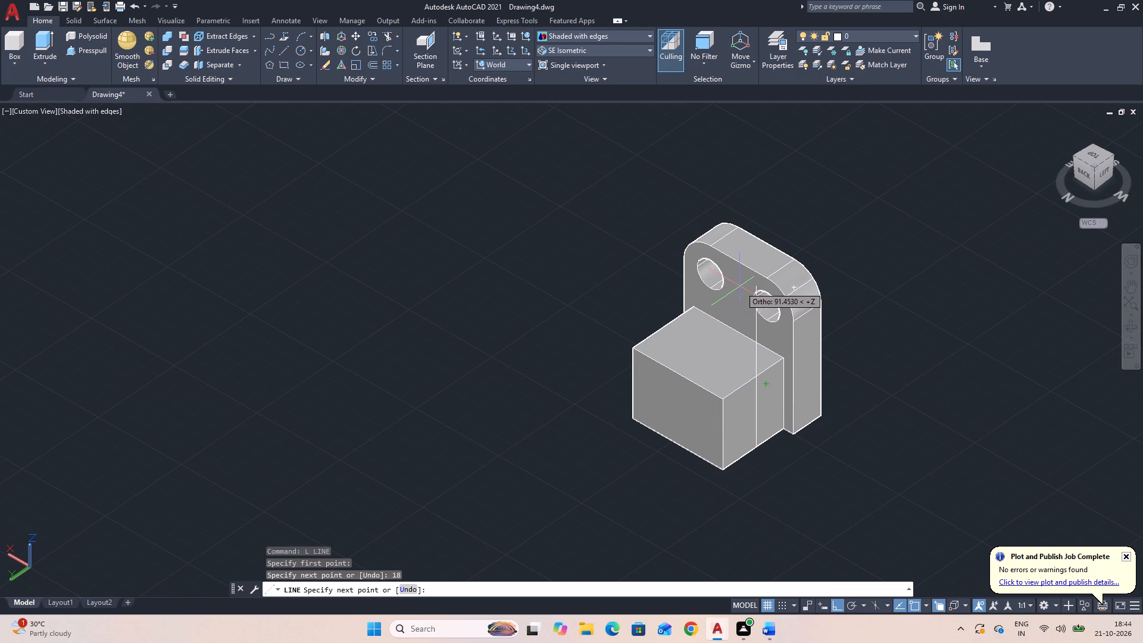
{"action": "key", "text": "Escape"}
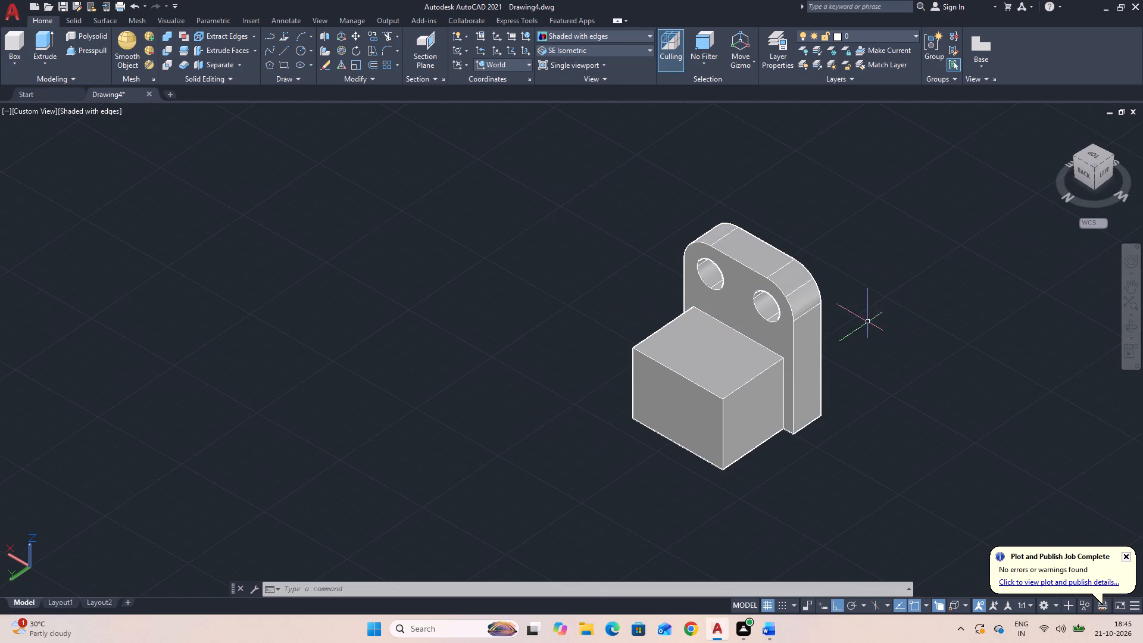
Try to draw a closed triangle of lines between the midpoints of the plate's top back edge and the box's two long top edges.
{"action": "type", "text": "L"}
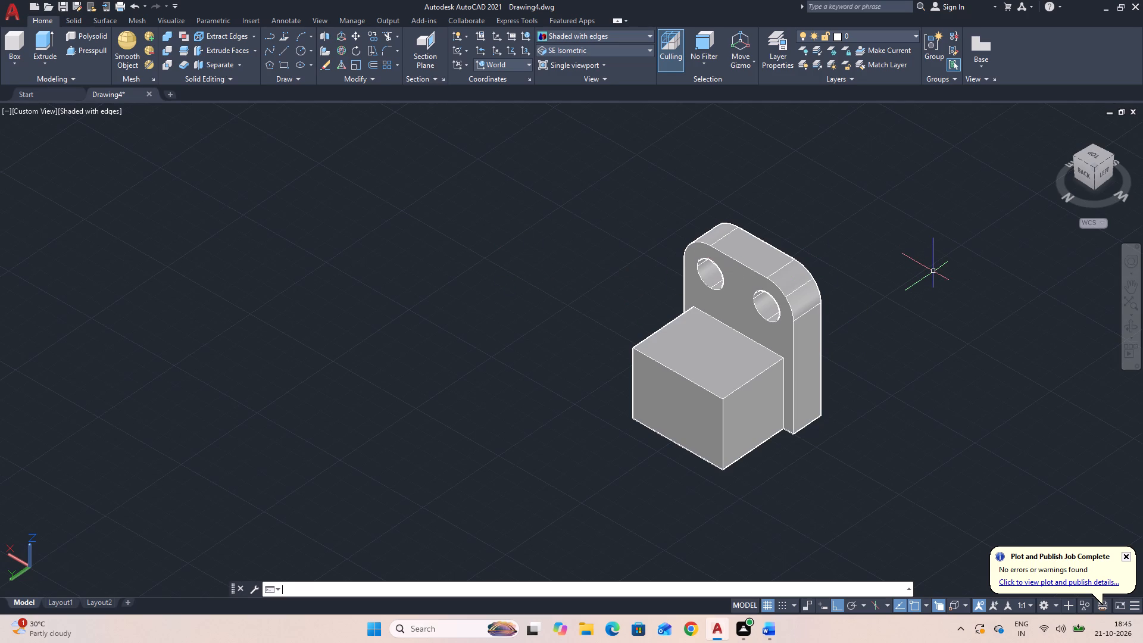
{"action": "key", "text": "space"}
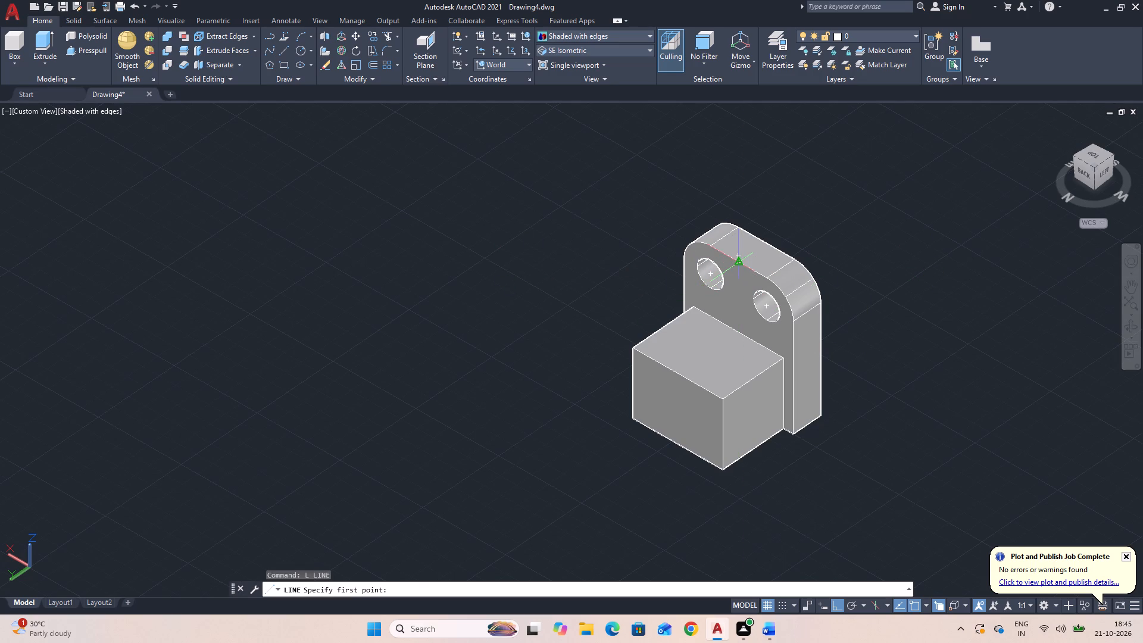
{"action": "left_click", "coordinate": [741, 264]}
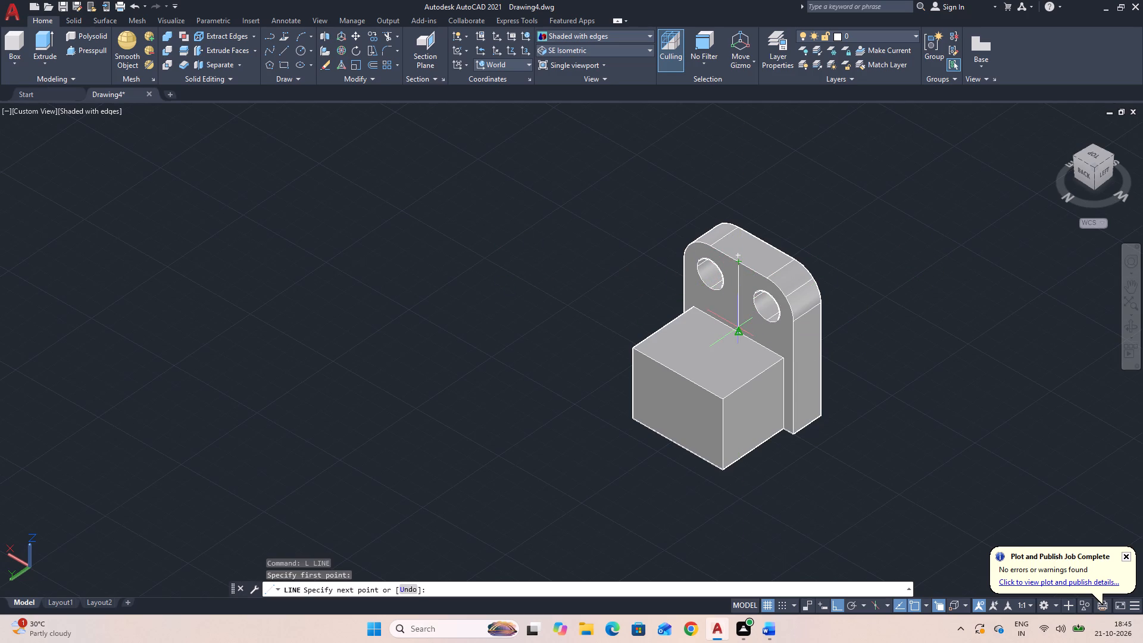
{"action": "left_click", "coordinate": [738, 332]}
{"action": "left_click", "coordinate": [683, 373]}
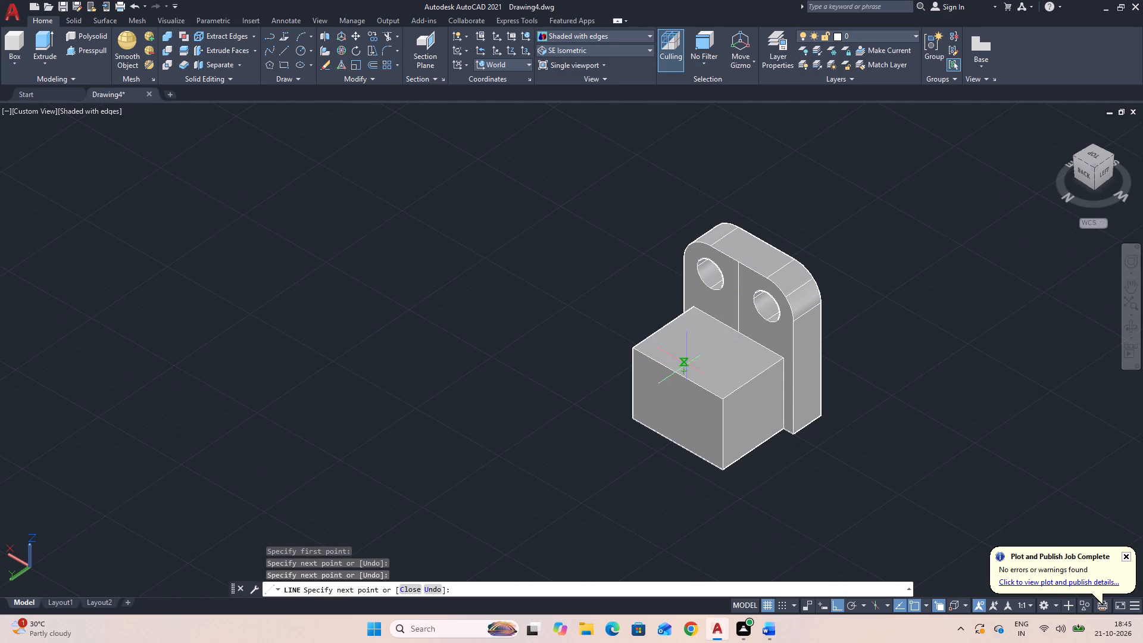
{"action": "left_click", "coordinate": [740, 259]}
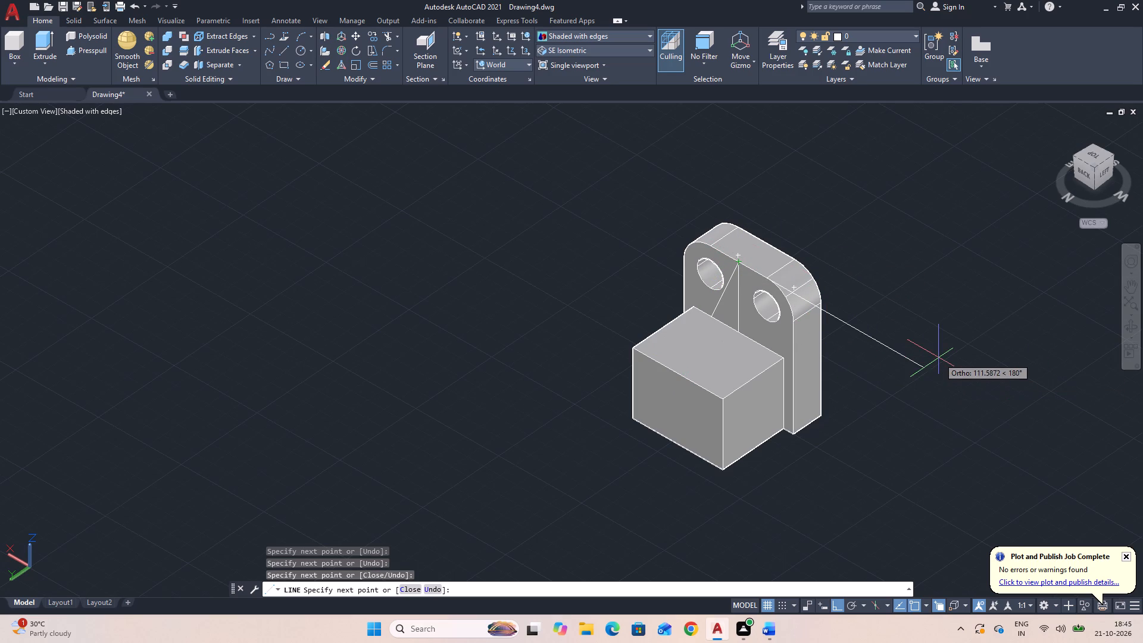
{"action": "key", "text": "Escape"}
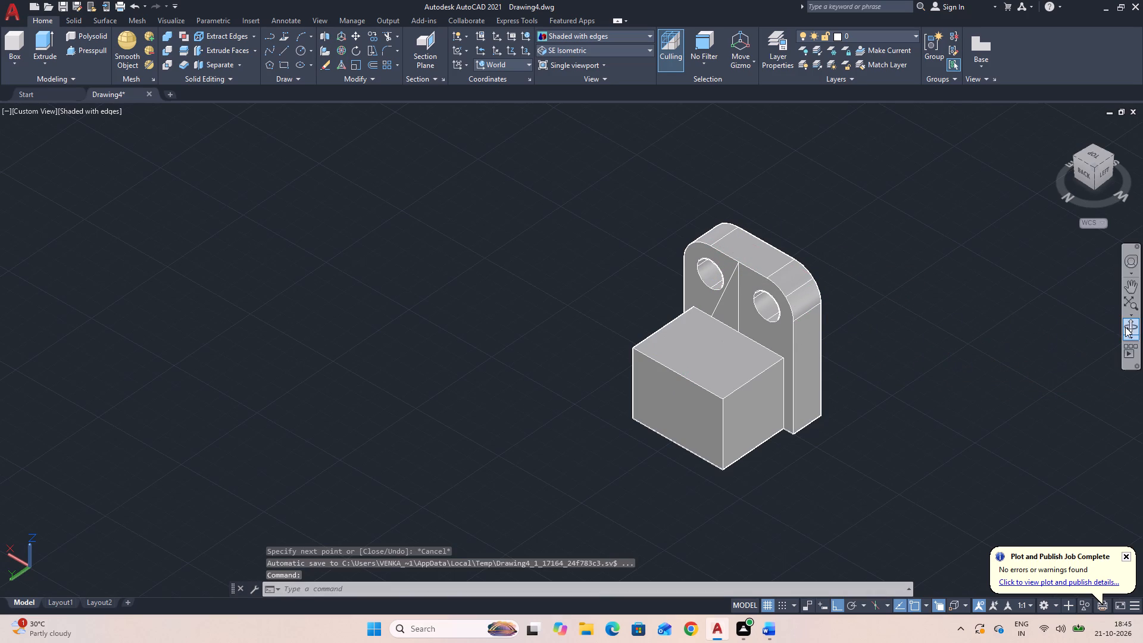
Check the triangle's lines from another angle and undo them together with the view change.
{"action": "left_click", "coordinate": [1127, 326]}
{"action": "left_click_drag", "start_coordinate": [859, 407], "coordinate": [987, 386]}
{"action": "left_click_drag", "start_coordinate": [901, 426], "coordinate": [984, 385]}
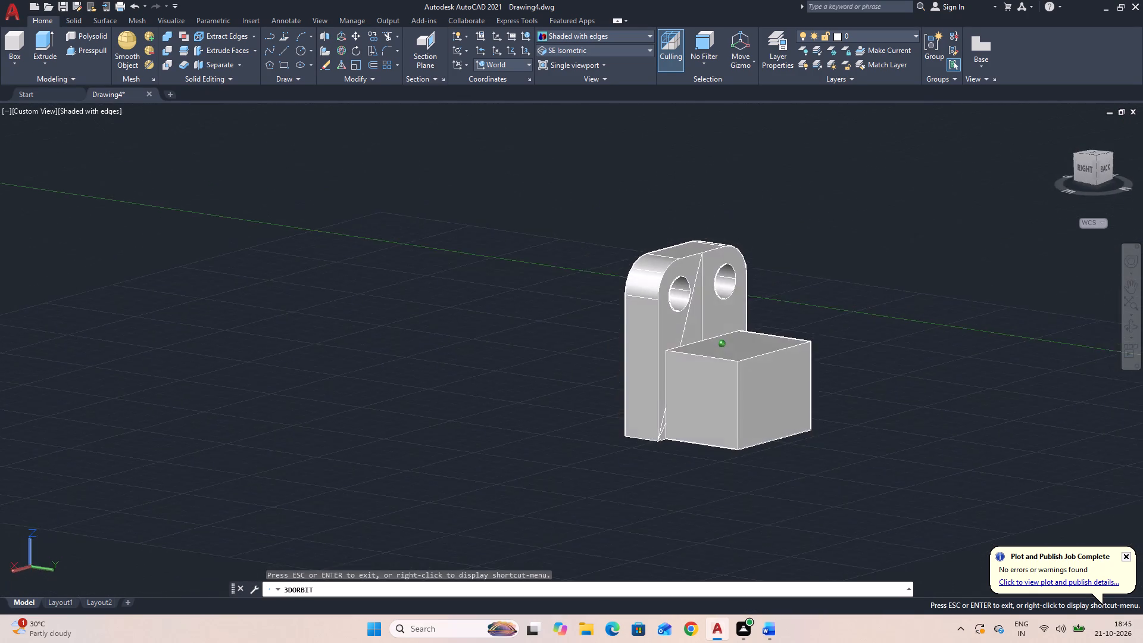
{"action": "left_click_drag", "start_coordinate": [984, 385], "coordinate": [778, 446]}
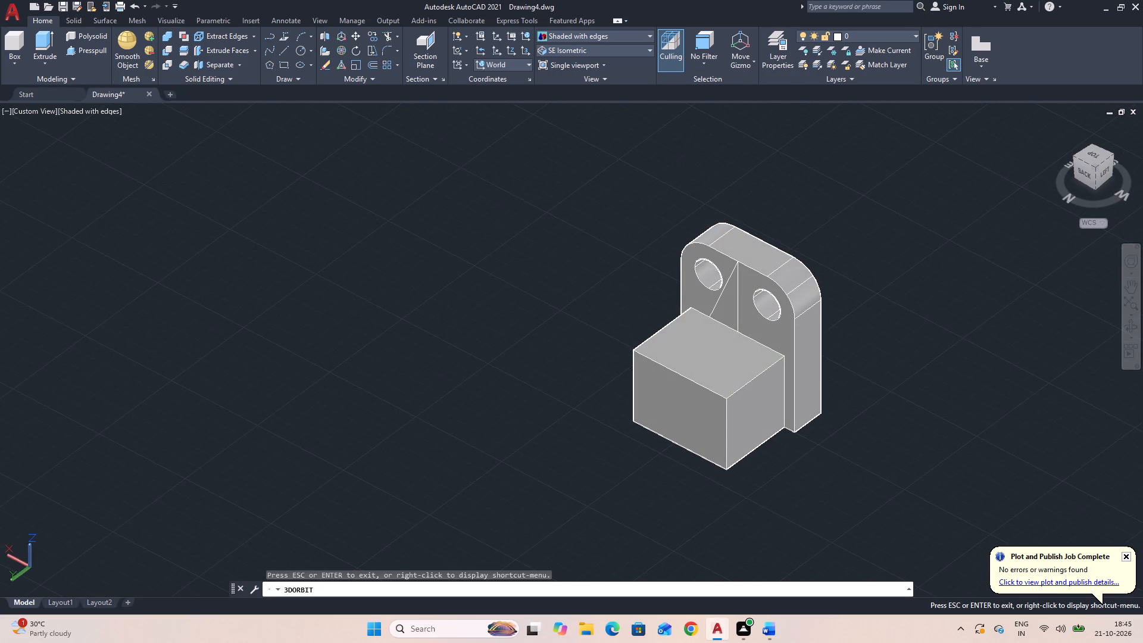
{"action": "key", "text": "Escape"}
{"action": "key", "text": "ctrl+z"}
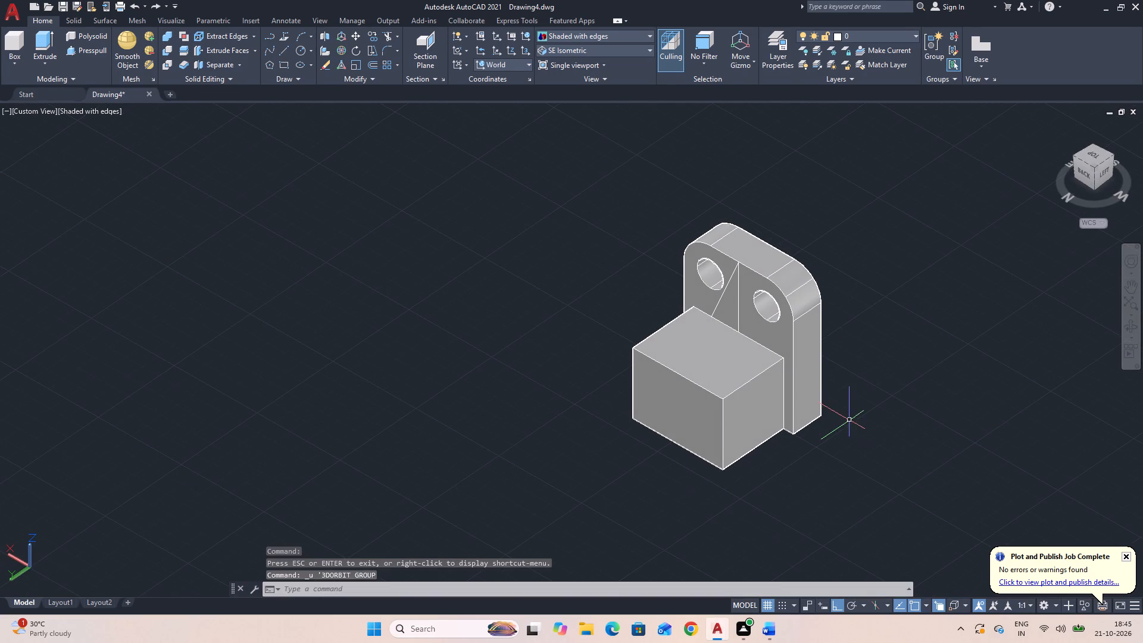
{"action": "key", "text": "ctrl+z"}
Draw a closed line triangle through the midpoints of the plate's top back edge, the box's top edge at the plate, and the box's outer top edge.
{"action": "key", "text": "l"}
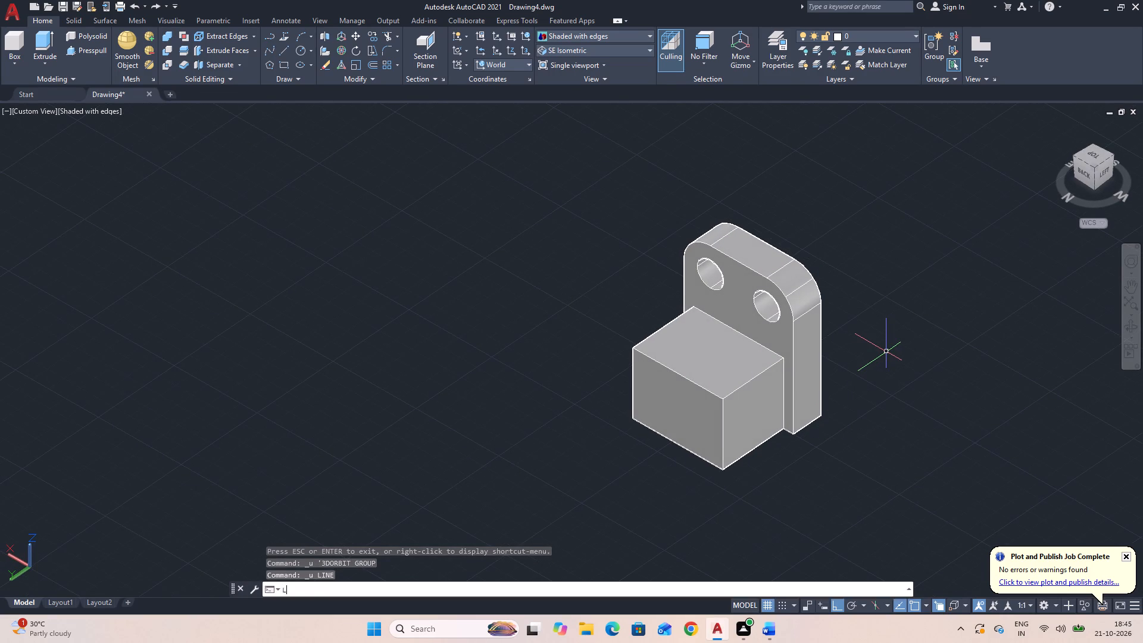
{"action": "key", "text": "space"}
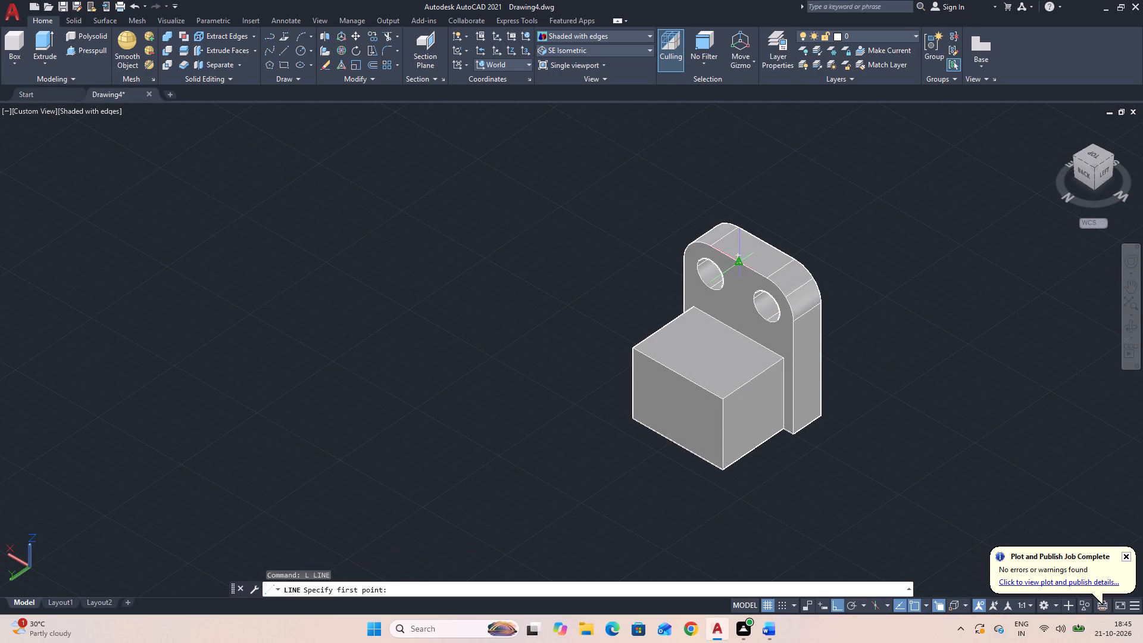
{"action": "left_click", "coordinate": [740, 262]}
{"action": "left_click", "coordinate": [736, 334]}
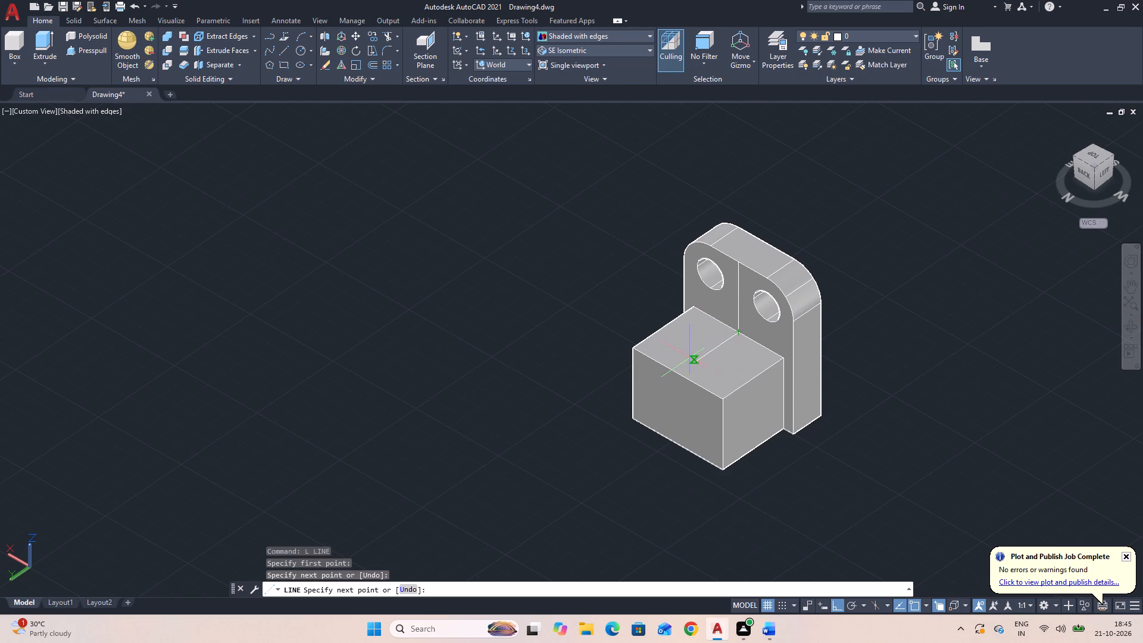
{"action": "left_click", "coordinate": [680, 377]}
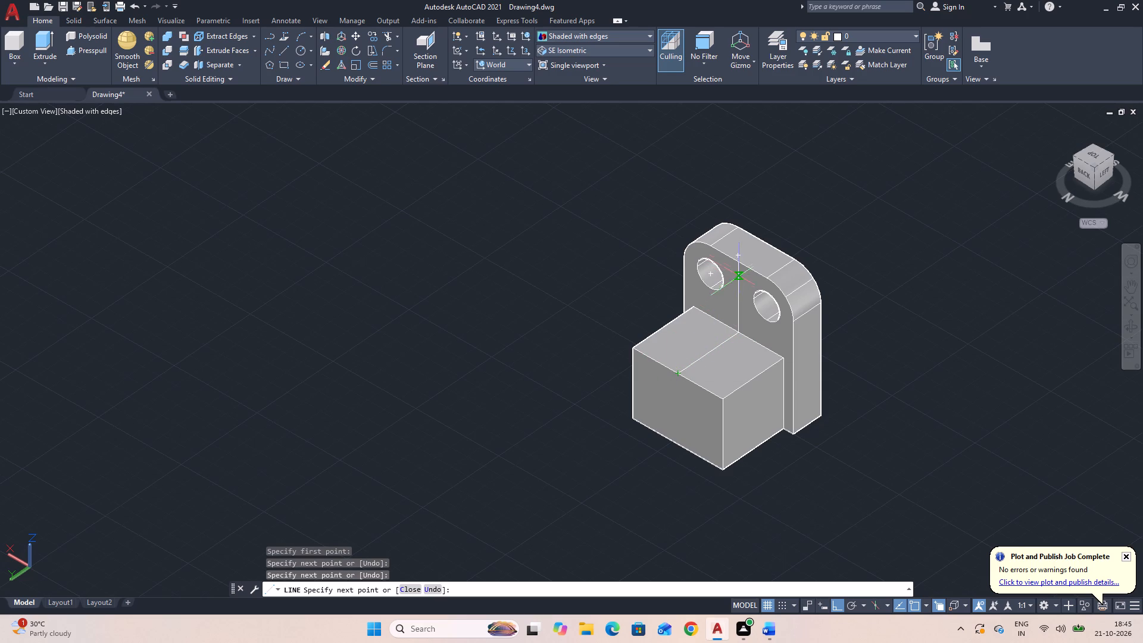
{"action": "left_click", "coordinate": [740, 262]}
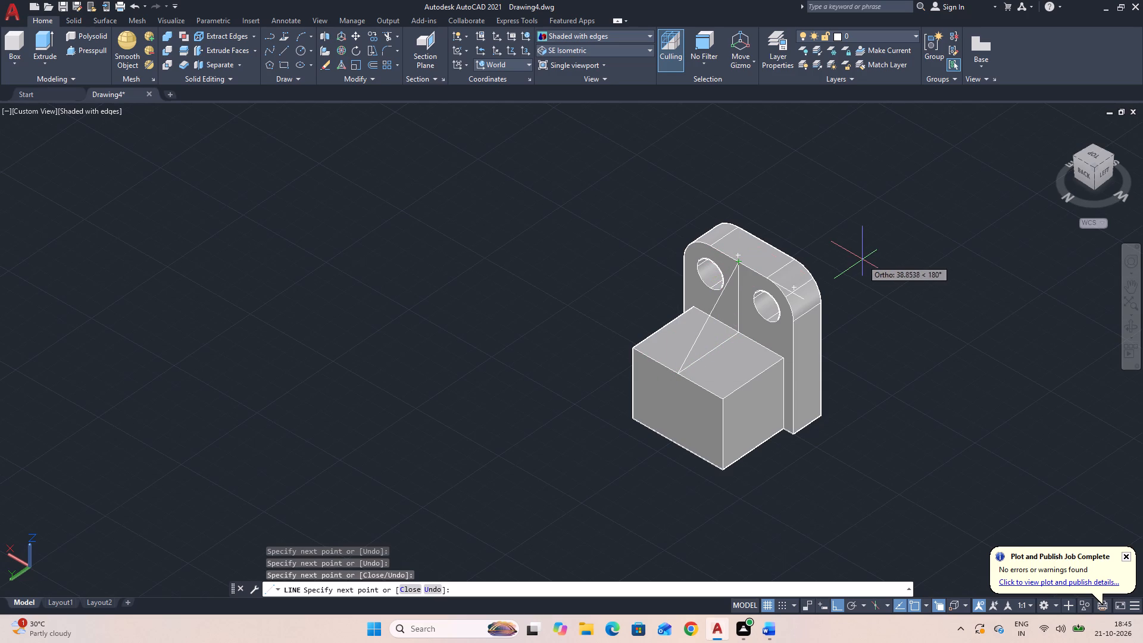
{"action": "key", "text": "Escape"}
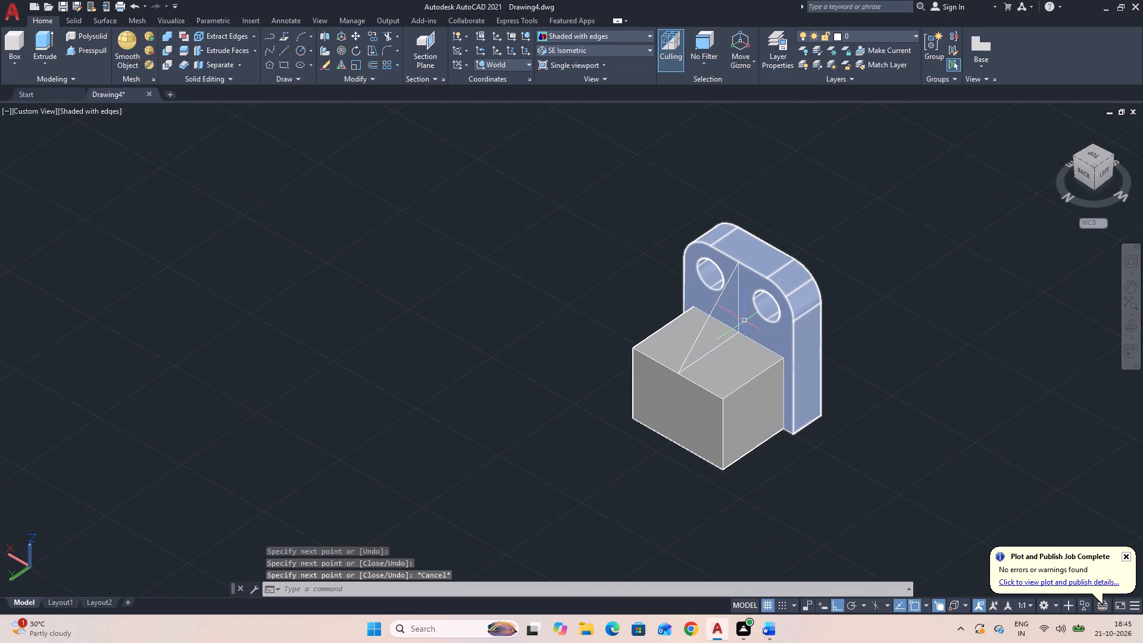
Move the three triangle lines along +X into empty space clear of the bracket, using the triangle's outer lower corner as base point.
{"action": "left_click", "coordinate": [741, 332]}
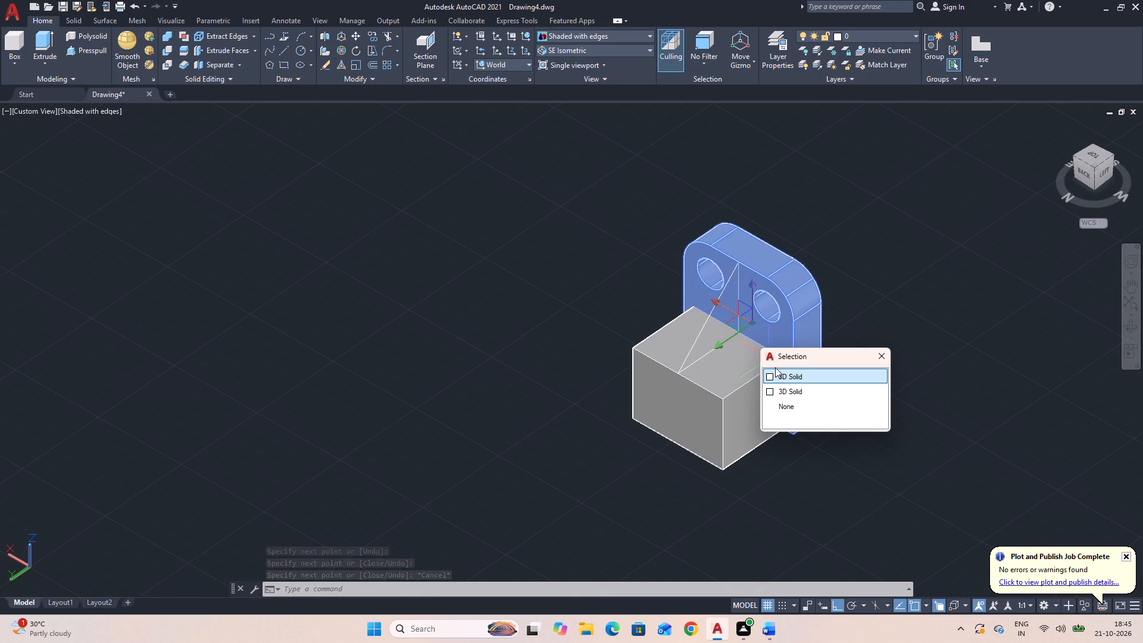
{"action": "key", "text": "Escape"}
{"action": "left_click", "coordinate": [711, 308]}
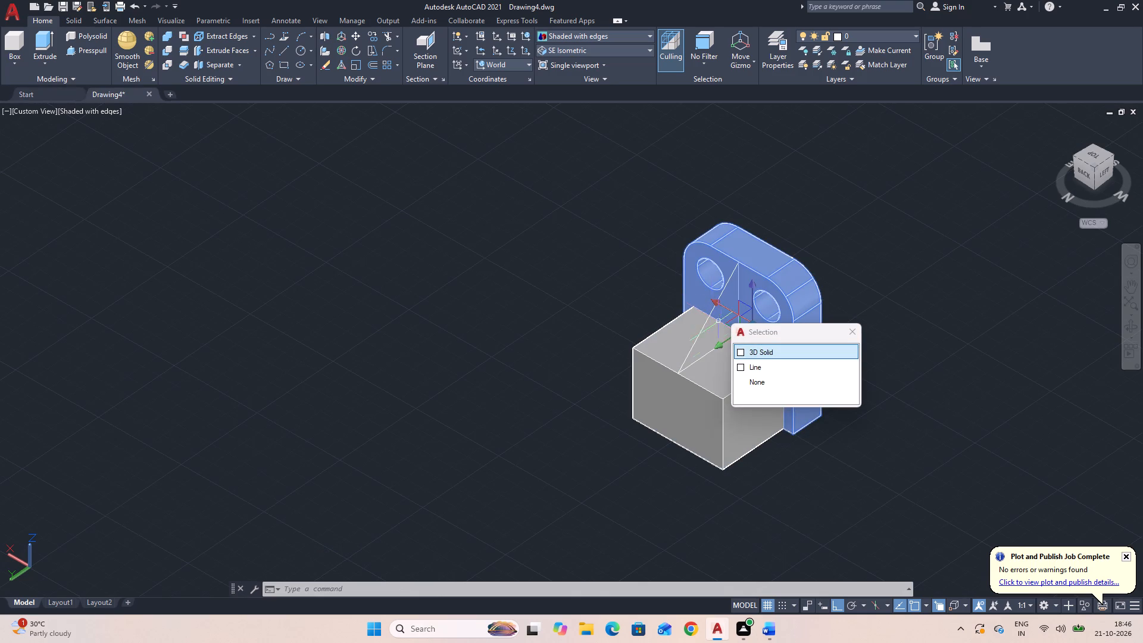
{"action": "left_click", "coordinate": [751, 361]}
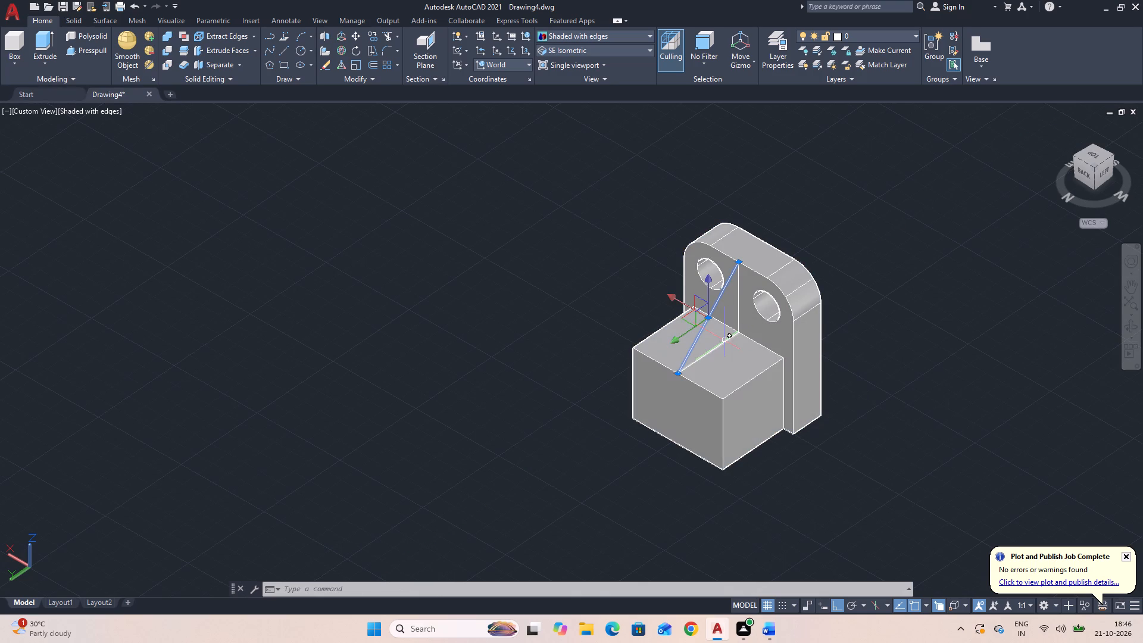
{"action": "left_click", "coordinate": [724, 341]}
{"action": "left_click", "coordinate": [739, 316]}
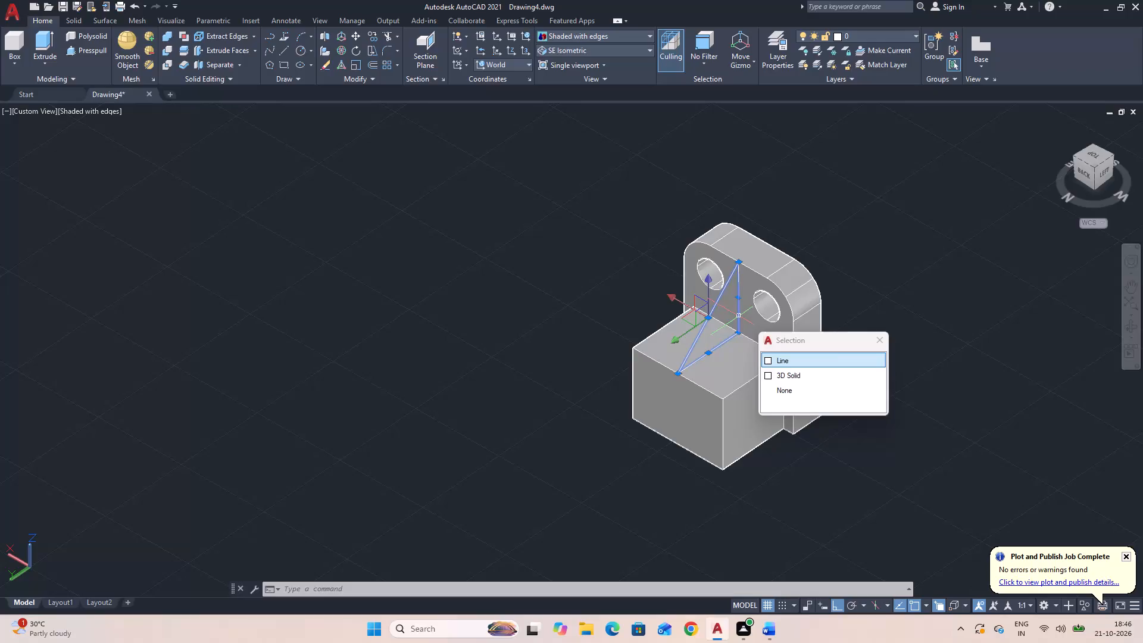
{"action": "type", "text": "M"}
{"action": "key", "text": "space"}
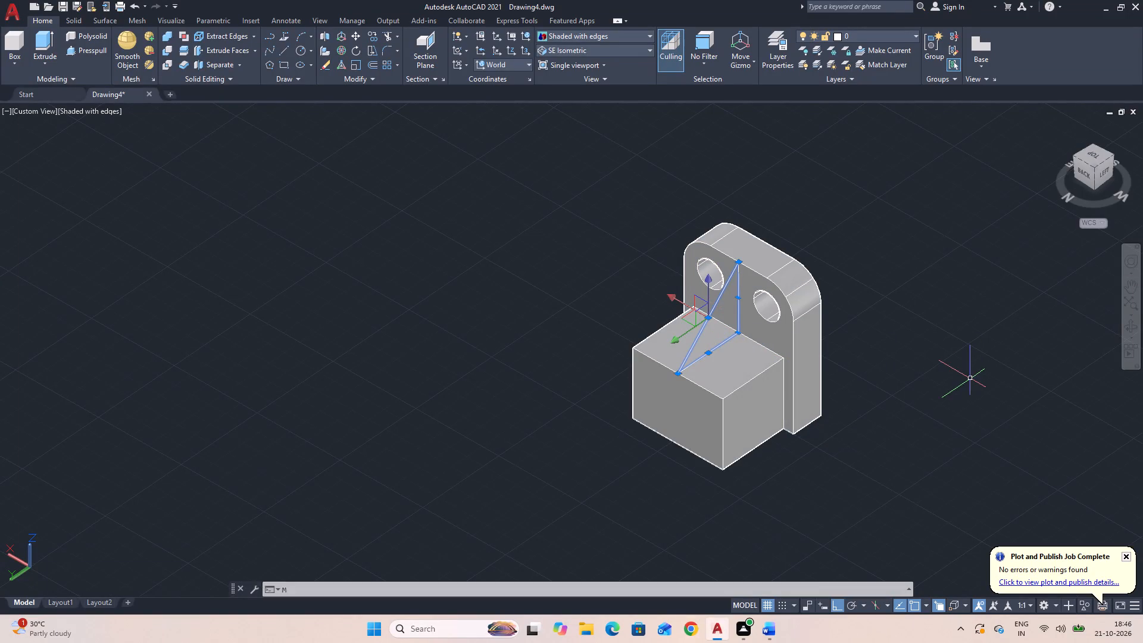
{"action": "key", "text": "space"}
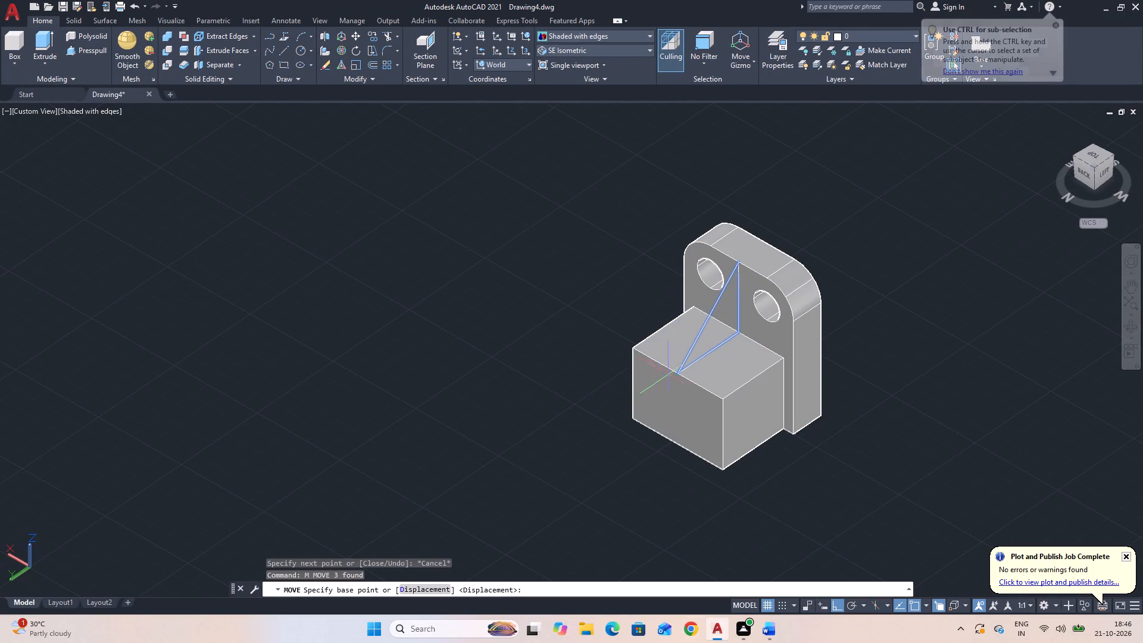
{"action": "left_click", "coordinate": [680, 373]}
{"action": "left_click", "coordinate": [523, 290]}
Join the three moved triangle lines into a single polyline.
{"action": "left_click", "coordinate": [570, 306]}
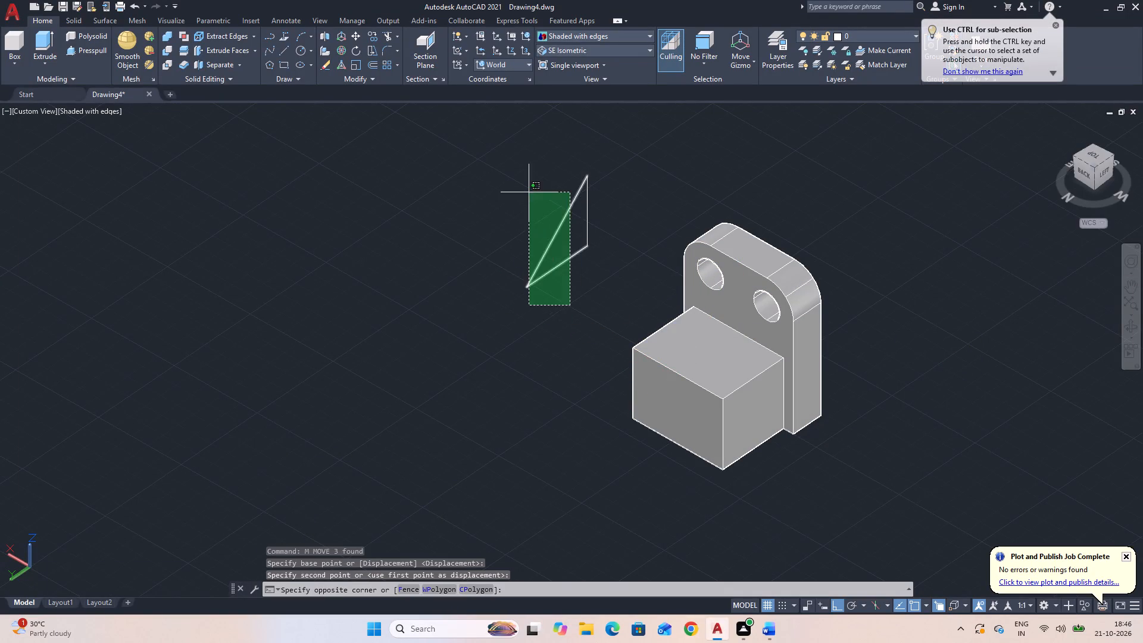
{"action": "left_click", "coordinate": [592, 171]}
{"action": "left_click", "coordinate": [646, 229]}
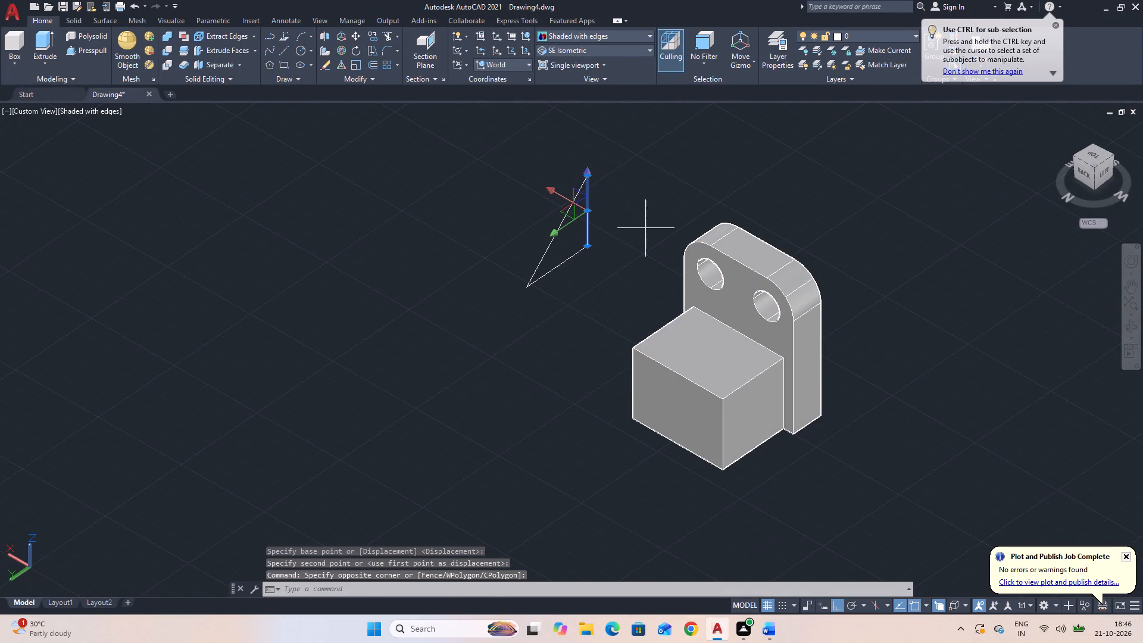
{"action": "left_click", "coordinate": [511, 233]}
{"action": "left_click", "coordinate": [610, 322]}
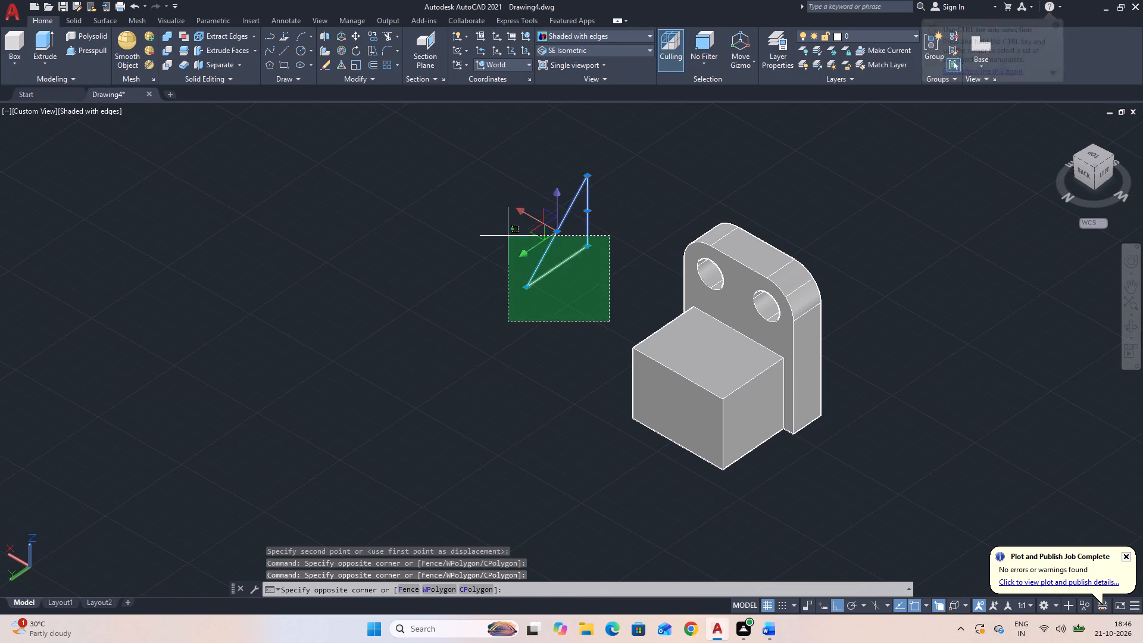
{"action": "left_click", "coordinate": [508, 236]}
{"action": "type", "text": "J"}
{"action": "key", "text": "space"}
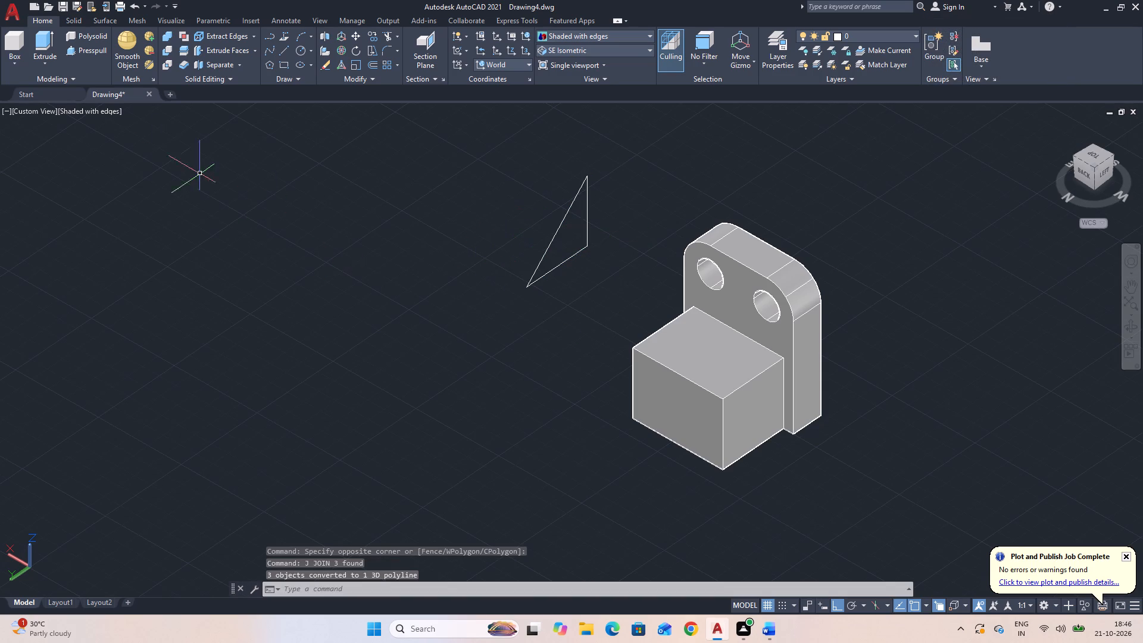
Presspull the triangle's enclosed area by 12 towards +X to form a solid rib.
{"action": "left_click", "coordinate": [92, 53]}
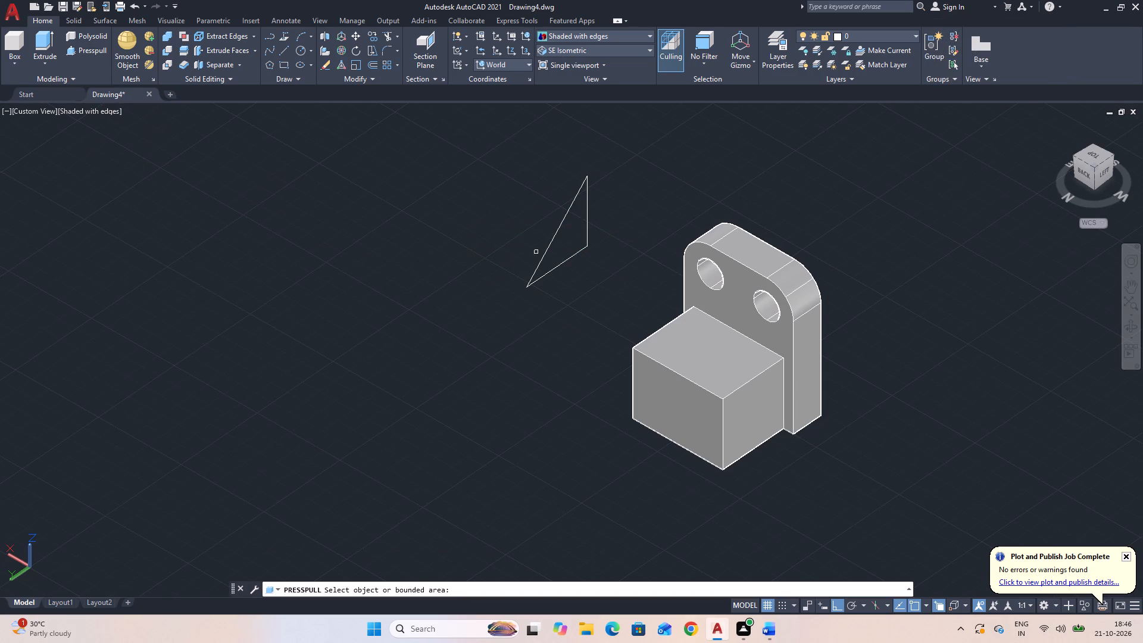
{"action": "left_click", "coordinate": [545, 257]}
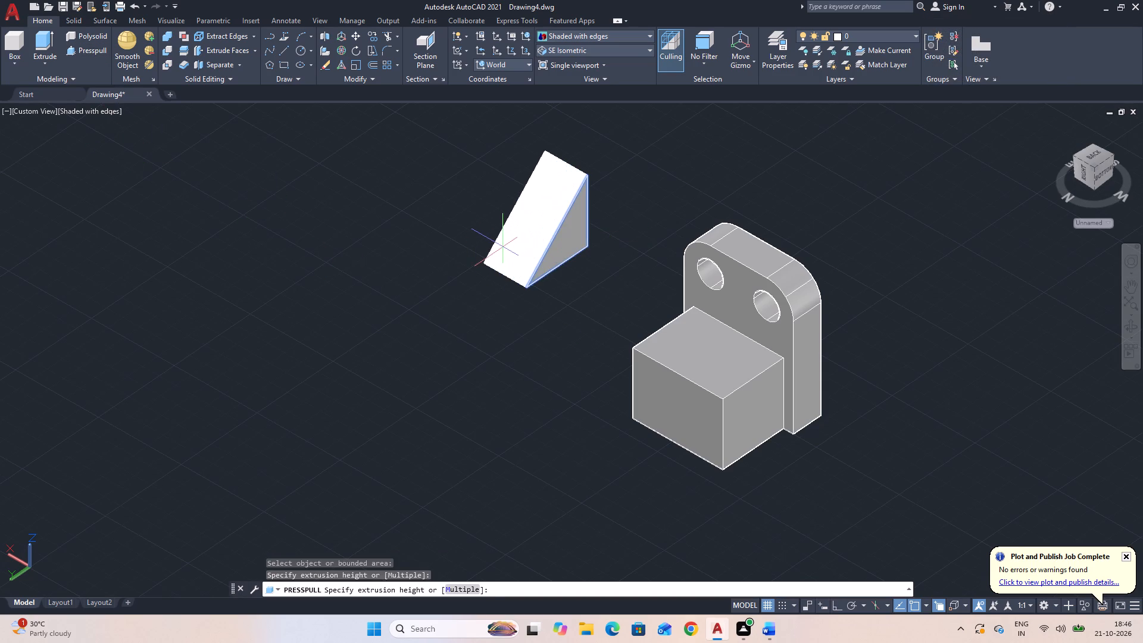
{"action": "type", "text": "12"}
{"action": "key", "text": "Return"}
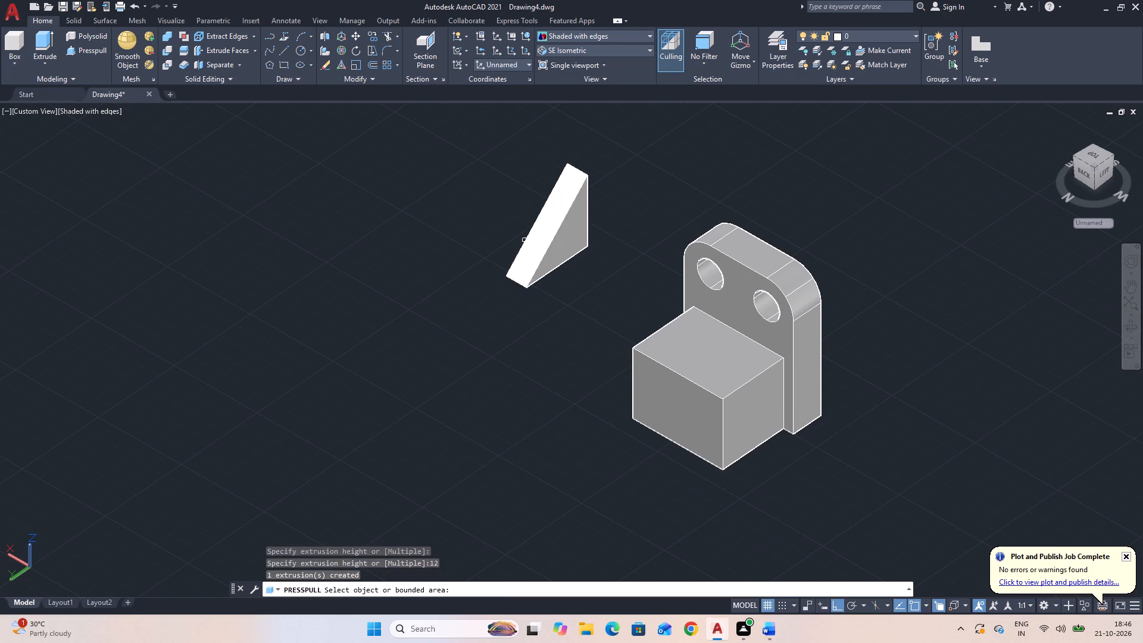
{"action": "key", "text": "Escape"}
Move the triangular rib from its short top edge's midpoint to the midpoint of the plate's top back edge, seating it on the box.
{"action": "left_click", "coordinate": [535, 249]}
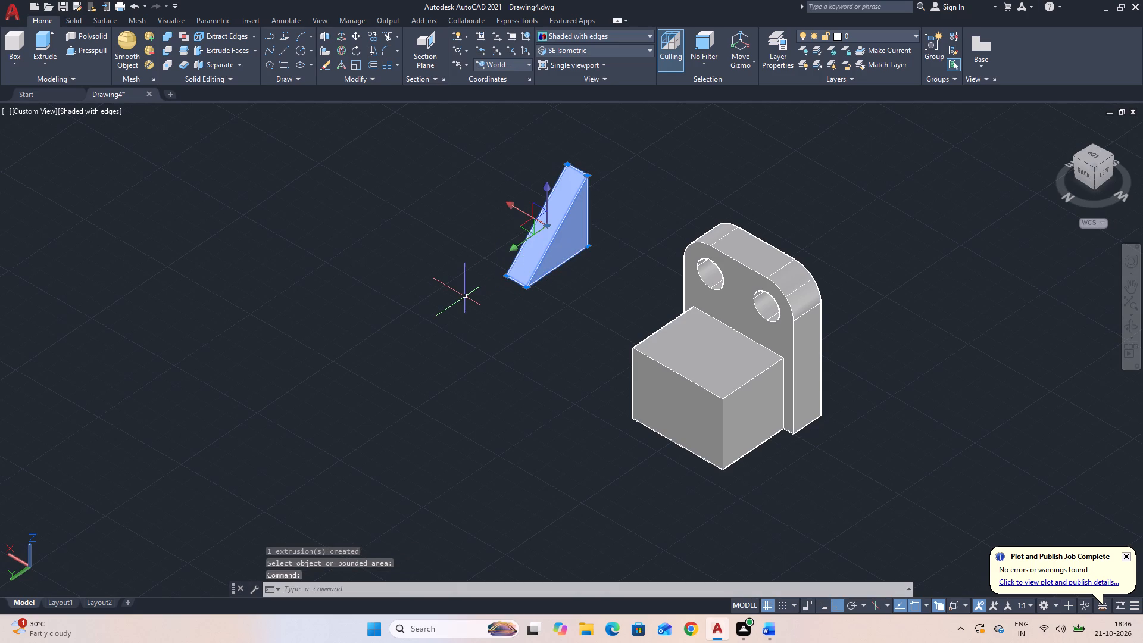
{"action": "type", "text": "M"}
{"action": "key", "text": "space"}
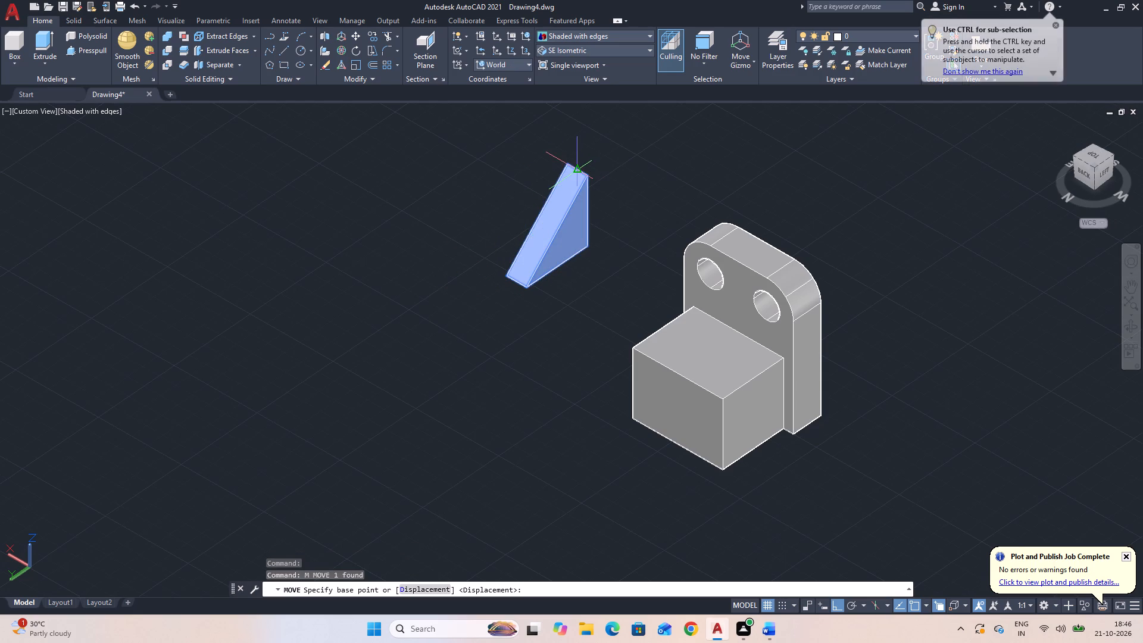
{"action": "left_click", "coordinate": [580, 168]}
{"action": "left_click", "coordinate": [744, 261]}
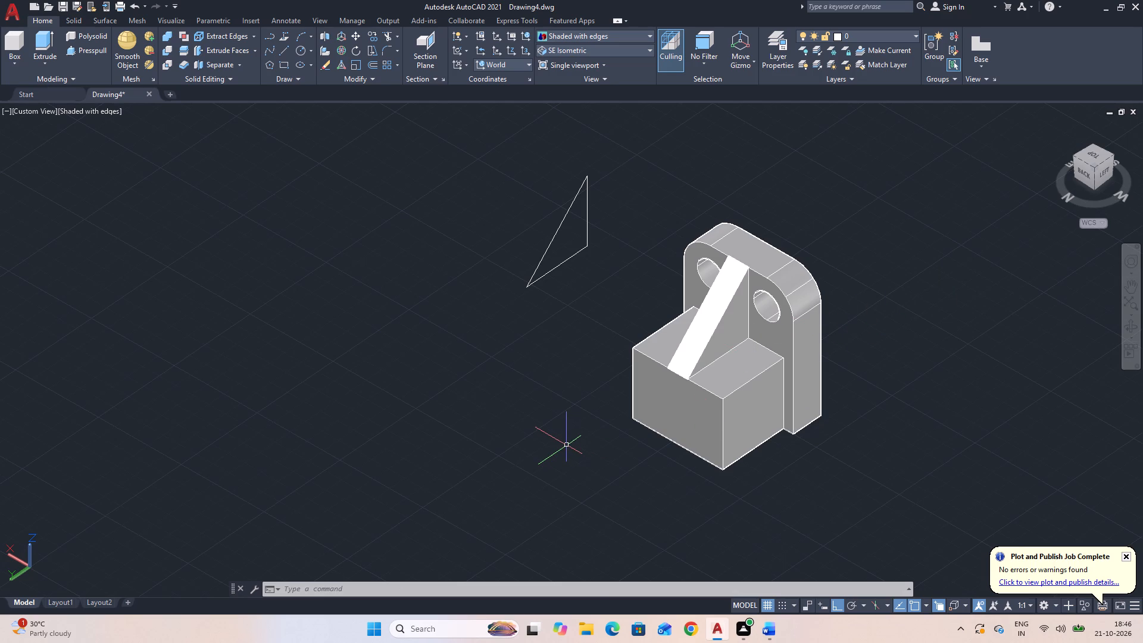
Create a box of length 54, width 82 and height 60, starting 6 below the existing box's top outer corner and extending away from the plate.
{"action": "left_click", "coordinate": [7, 36]}
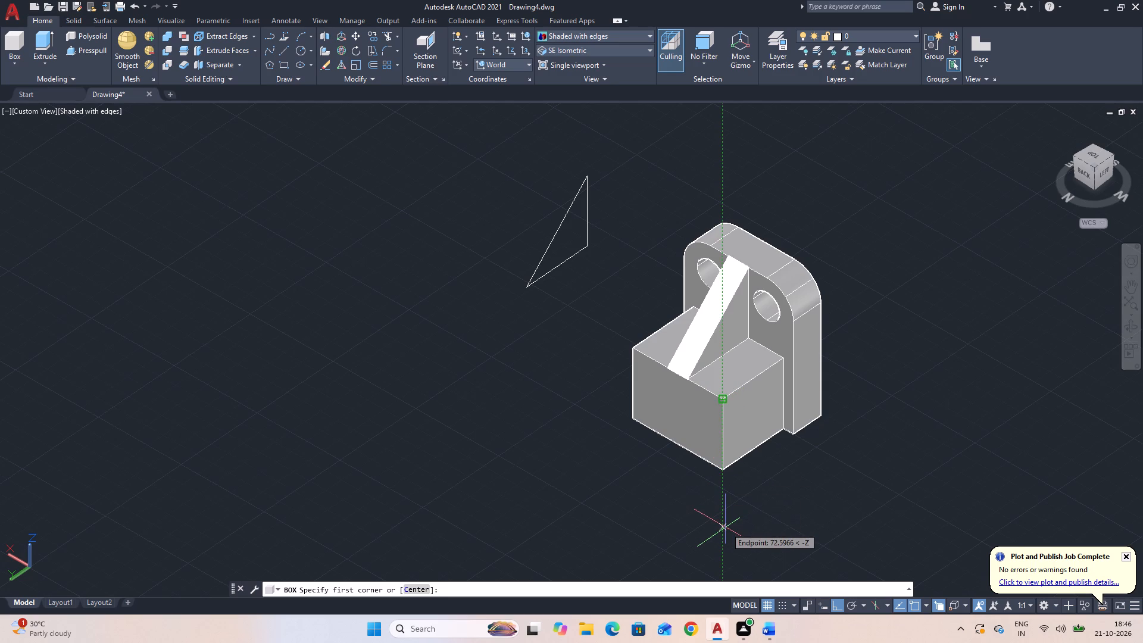
{"action": "key", "text": "6"}
{"action": "key", "text": "Return"}
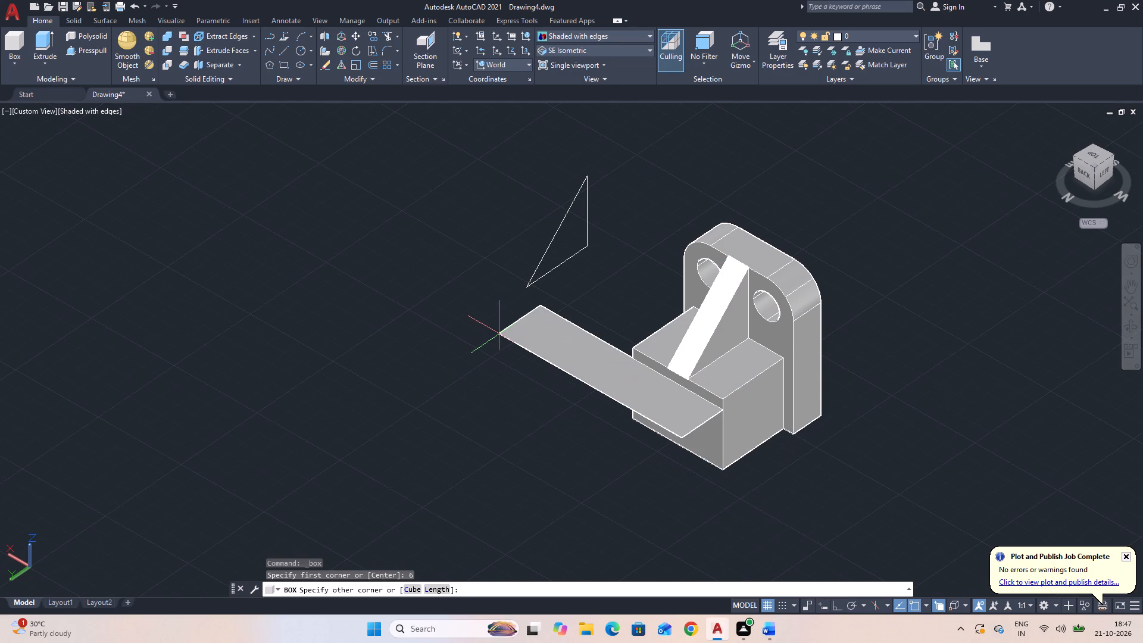
{"action": "type", "text": "L"}
{"action": "key", "text": "space"}
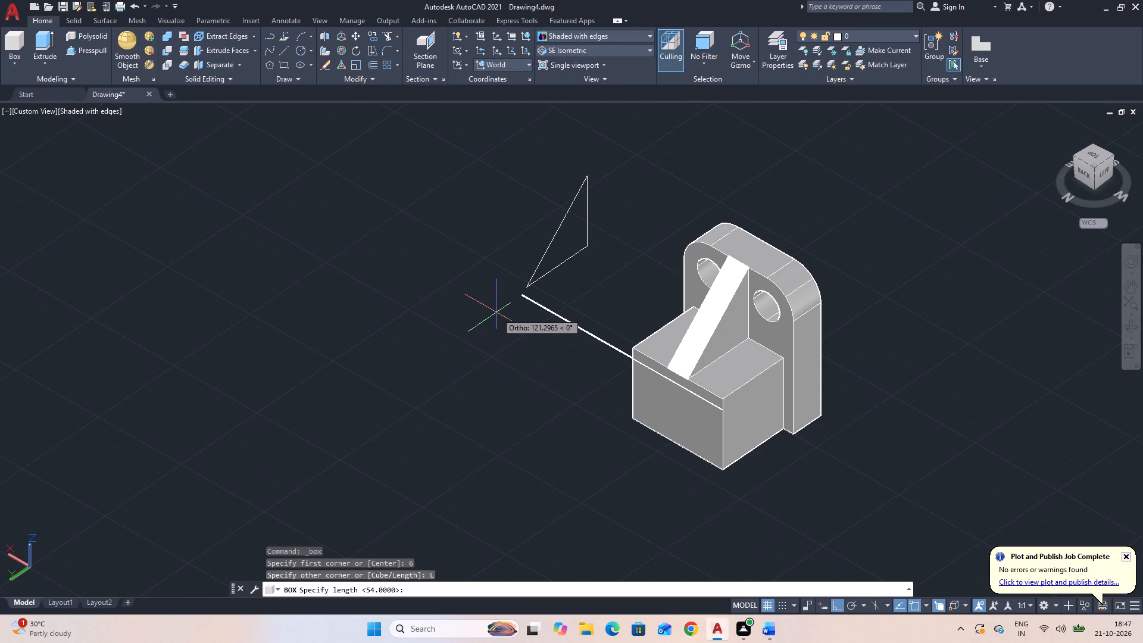
{"action": "type", "text": "54"}
{"action": "key", "text": "Return"}
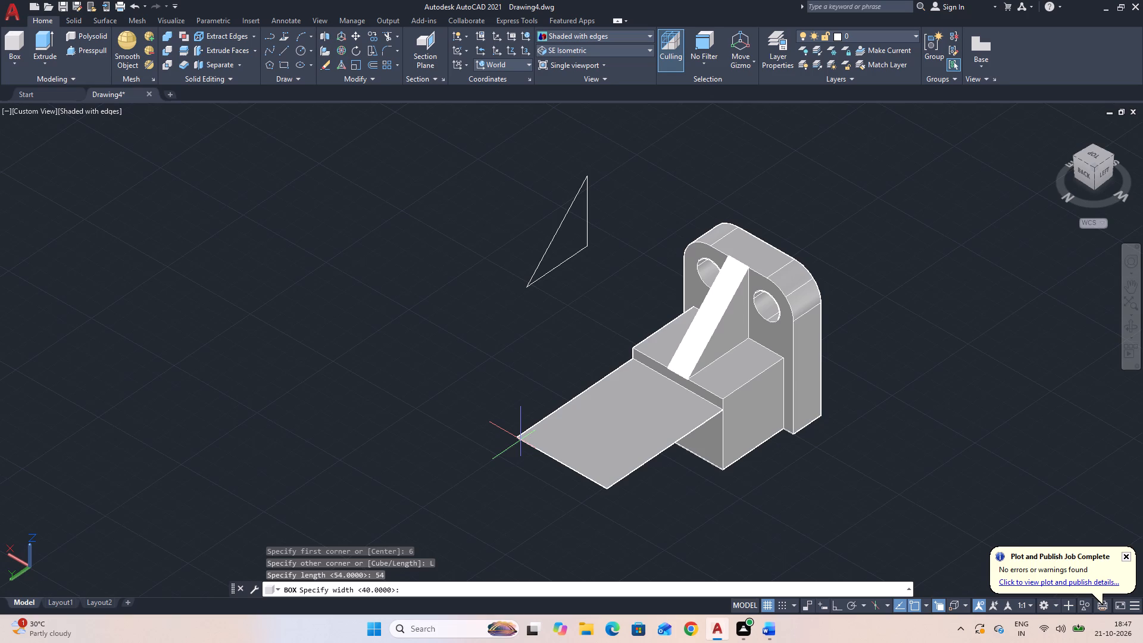
{"action": "type", "text": "82"}
{"action": "key", "text": "Return"}
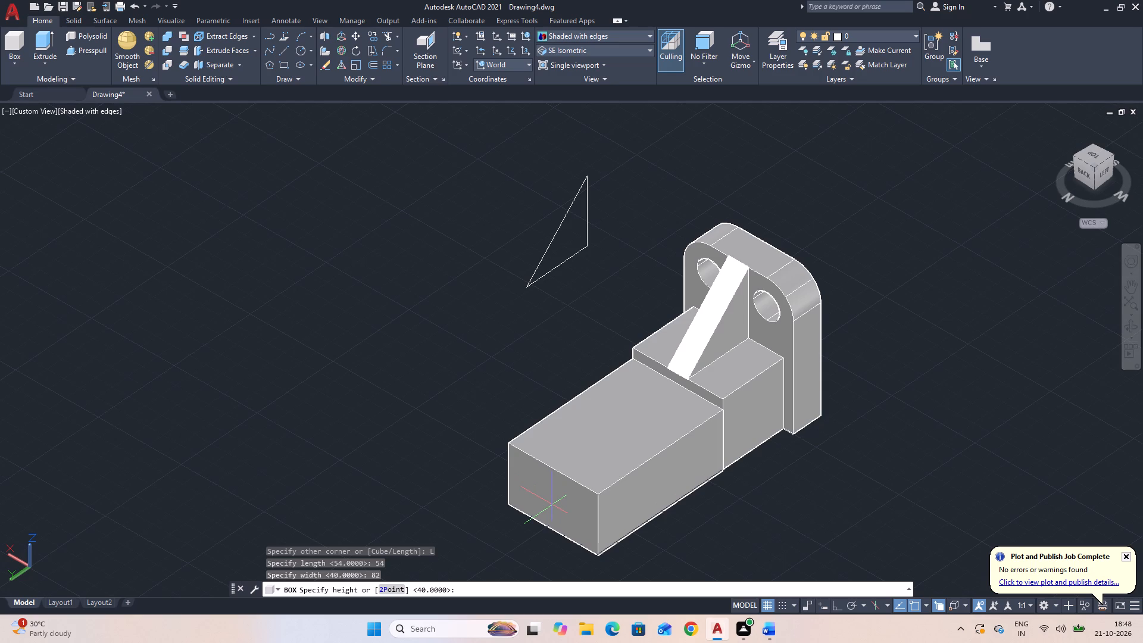
{"action": "type", "text": "60"}
{"action": "key", "text": "Return"}
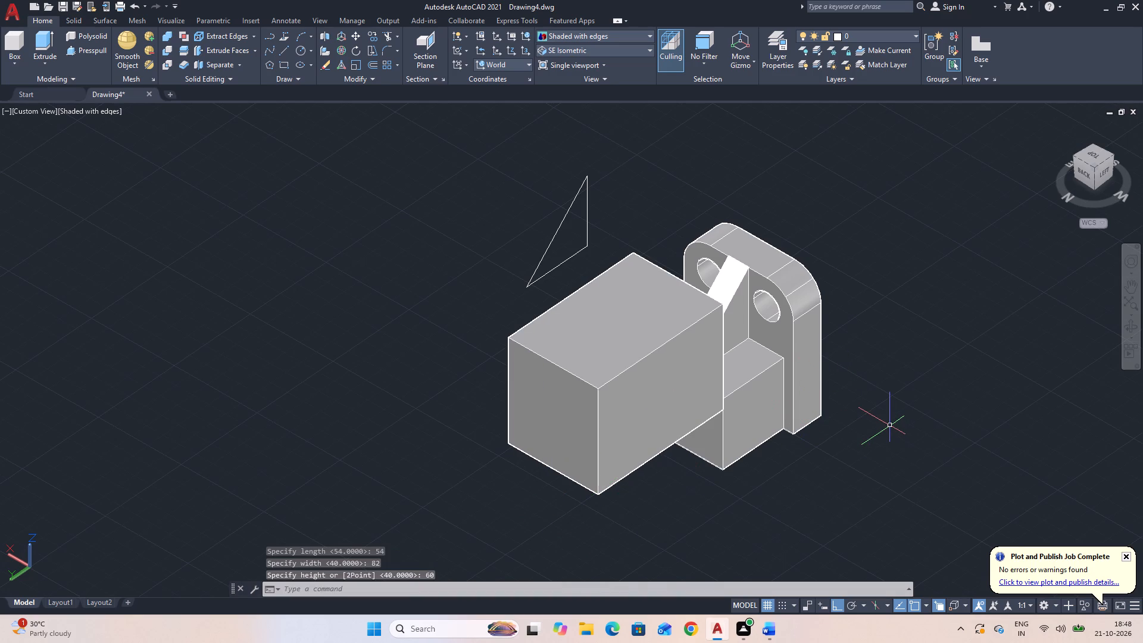
Move the new 54 x 82 x 60 box 60 downward along -Z, using its top outer corner as base point.
{"action": "left_click", "coordinate": [625, 339]}
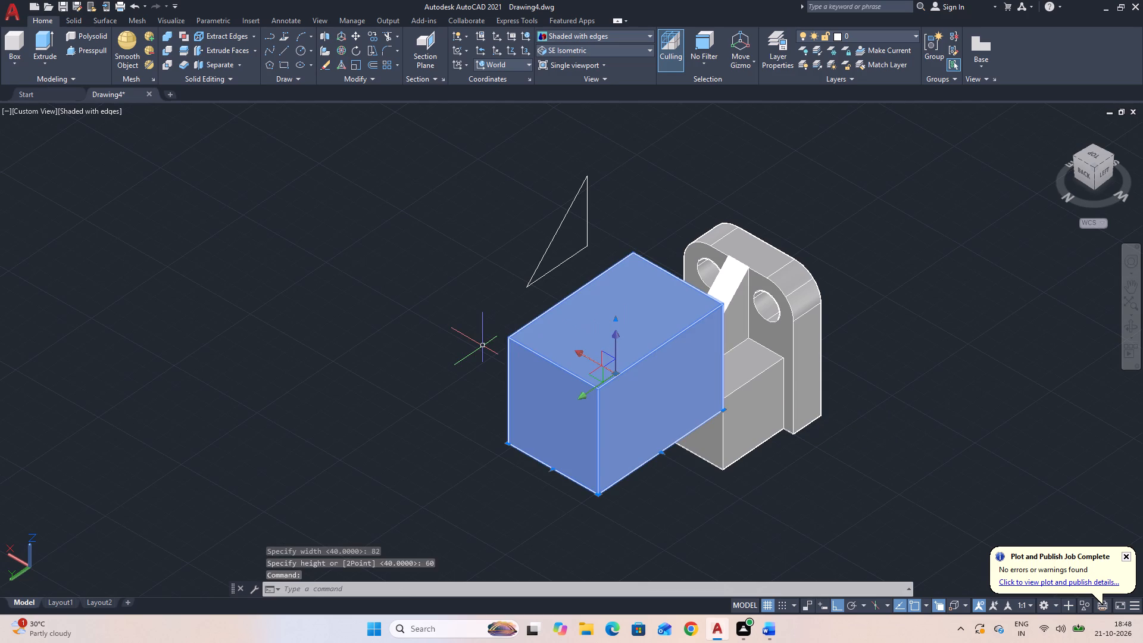
{"action": "key", "text": "m"}
{"action": "key", "text": "Return"}
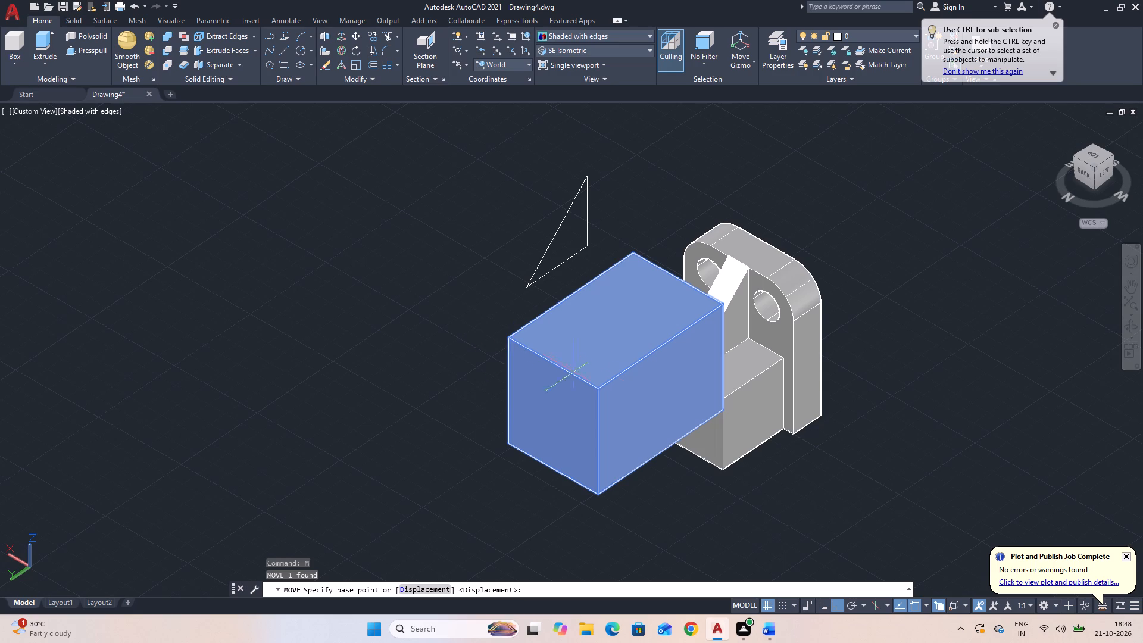
{"action": "left_click", "coordinate": [598, 389]}
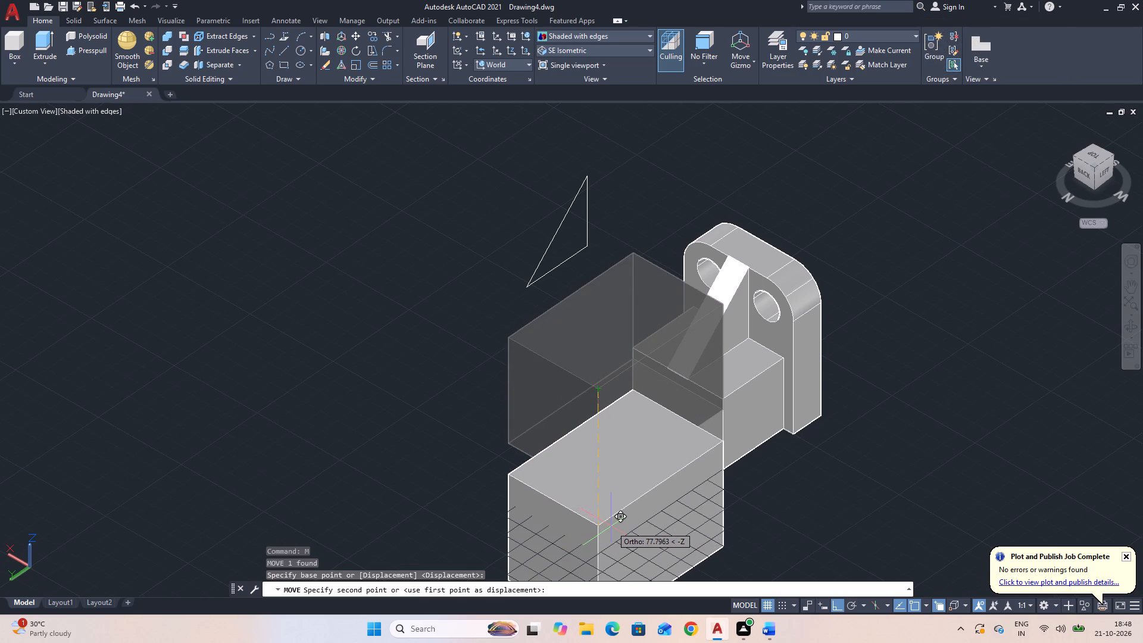
{"action": "type", "text": "60"}
{"action": "key", "text": "Return"}
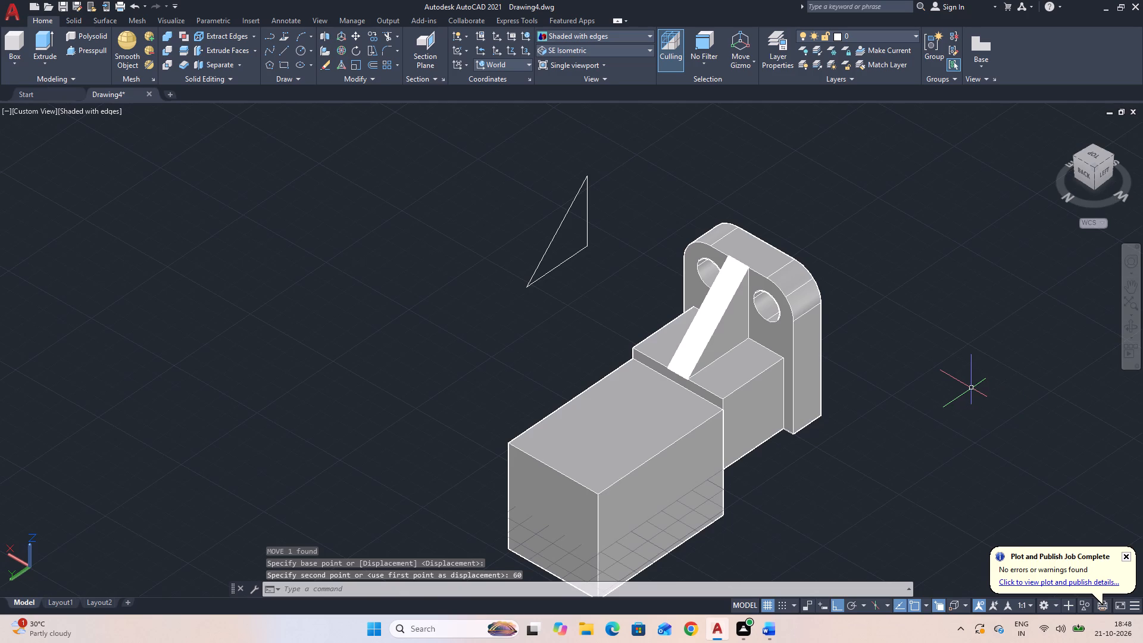
Draw a line on the smaller box's side face from 12 below the larger box's top inner corner, perpendicular to the edge at the plate.
{"action": "middle_click_drag", "start_coordinate": [970, 386], "coordinate": [974, 341]}
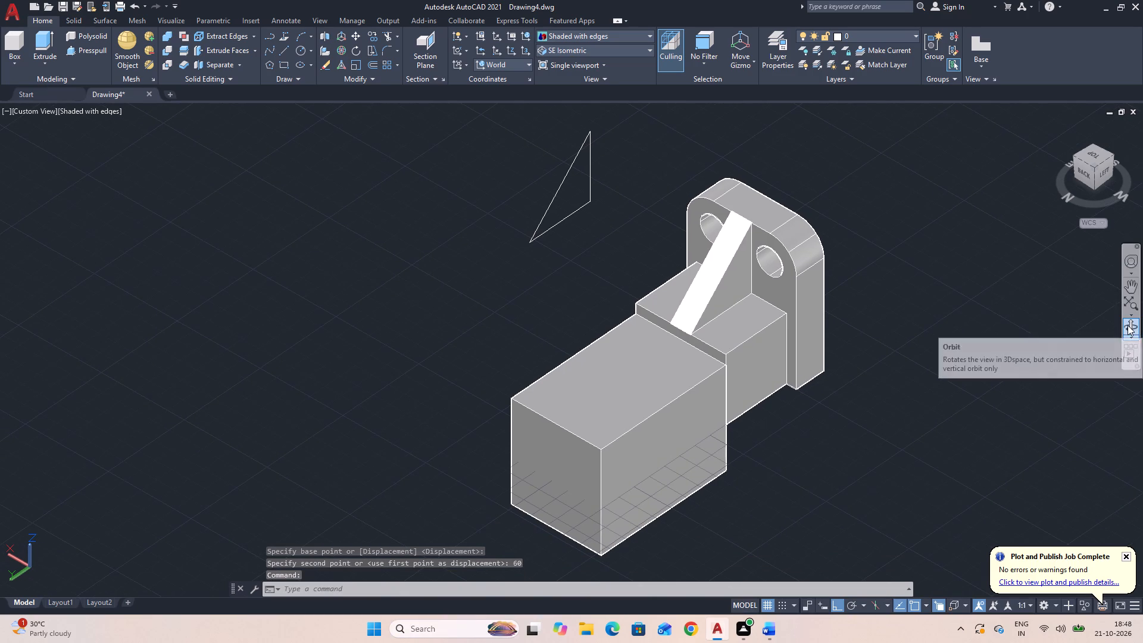
{"action": "left_click", "coordinate": [1128, 325]}
{"action": "left_click_drag", "start_coordinate": [890, 423], "coordinate": [623, 383]}
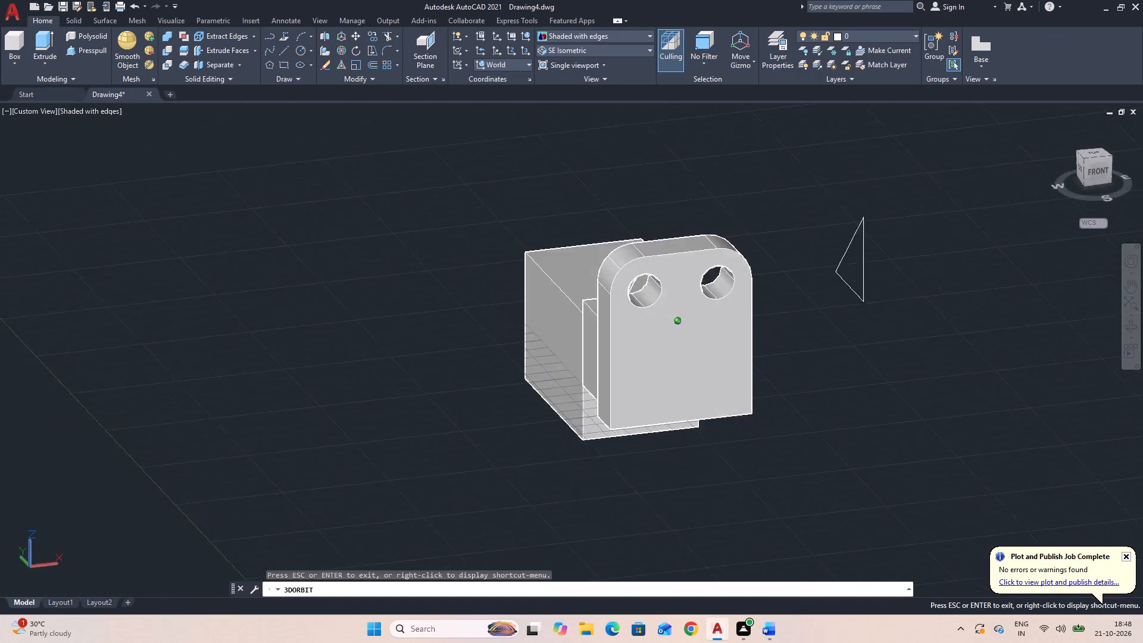
{"action": "left_click_drag", "start_coordinate": [623, 383], "coordinate": [1011, 504]}
{"action": "left_click_drag", "start_coordinate": [980, 492], "coordinate": [860, 424]}
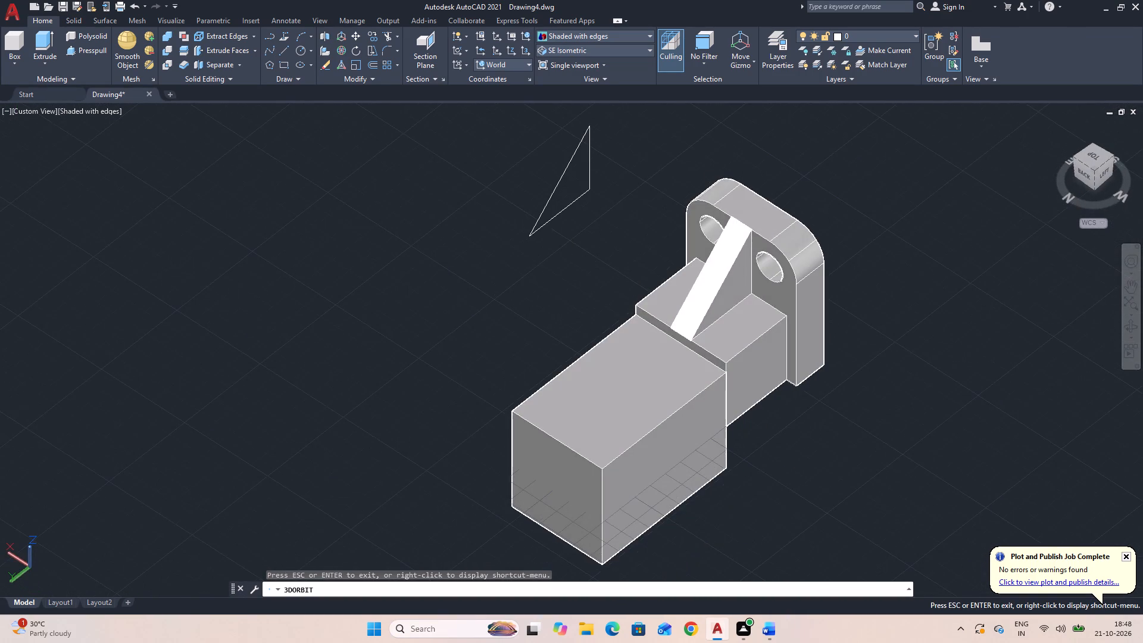
{"action": "left_click_drag", "start_coordinate": [926, 445], "coordinate": [895, 442]}
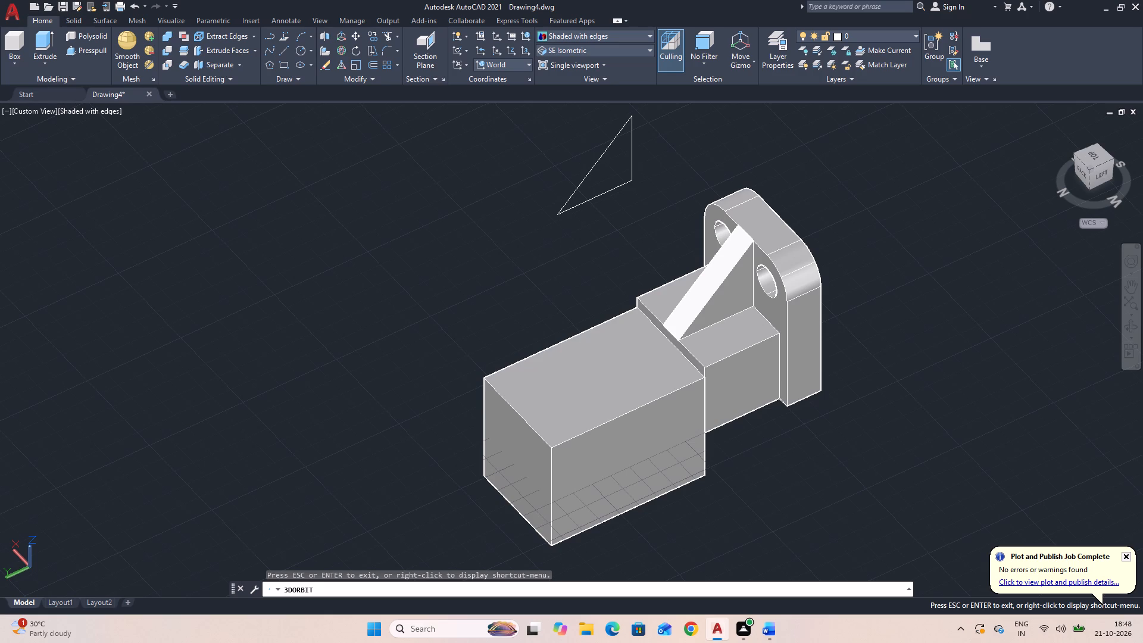
{"action": "type", "text": "L"}
{"action": "key", "text": "space"}
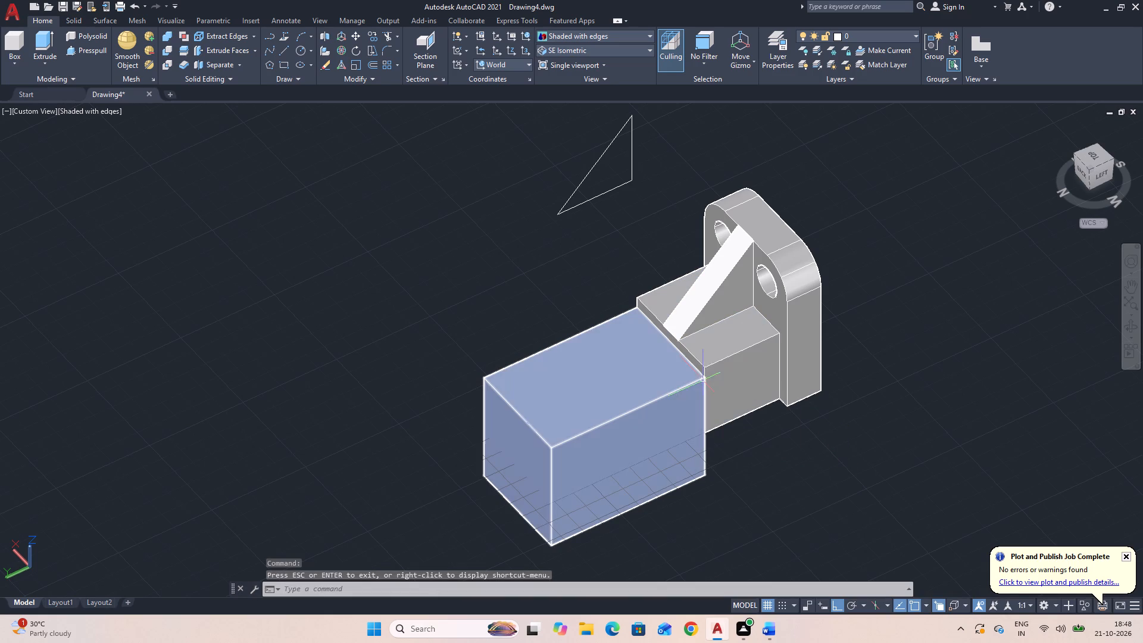
{"action": "key", "text": "Escape"}
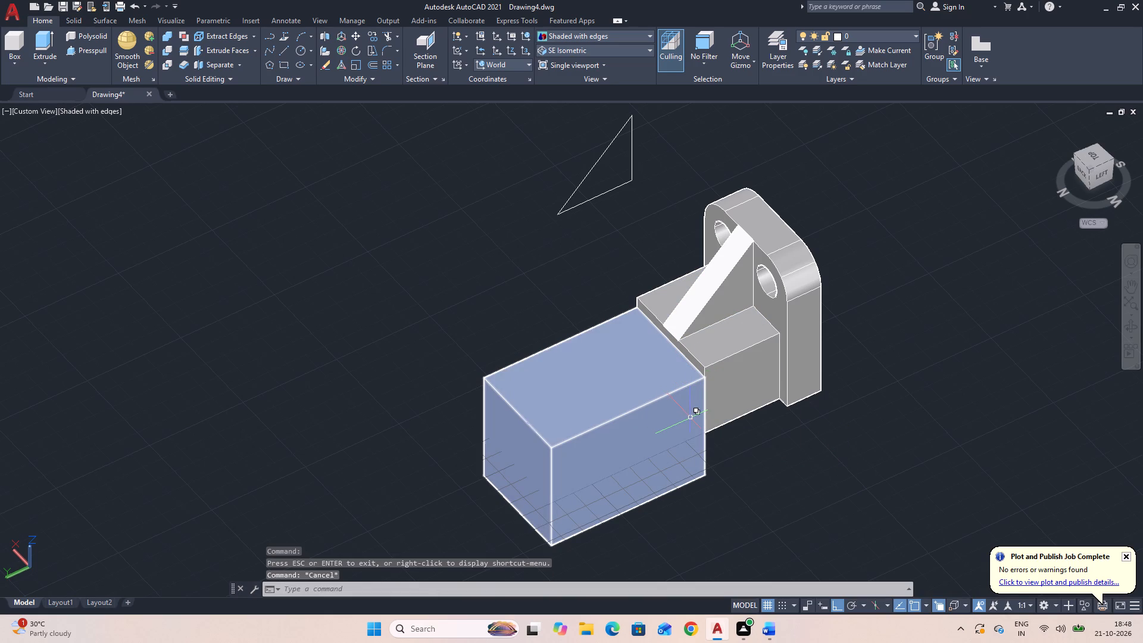
{"action": "type", "text": "L"}
{"action": "key", "text": "space"}
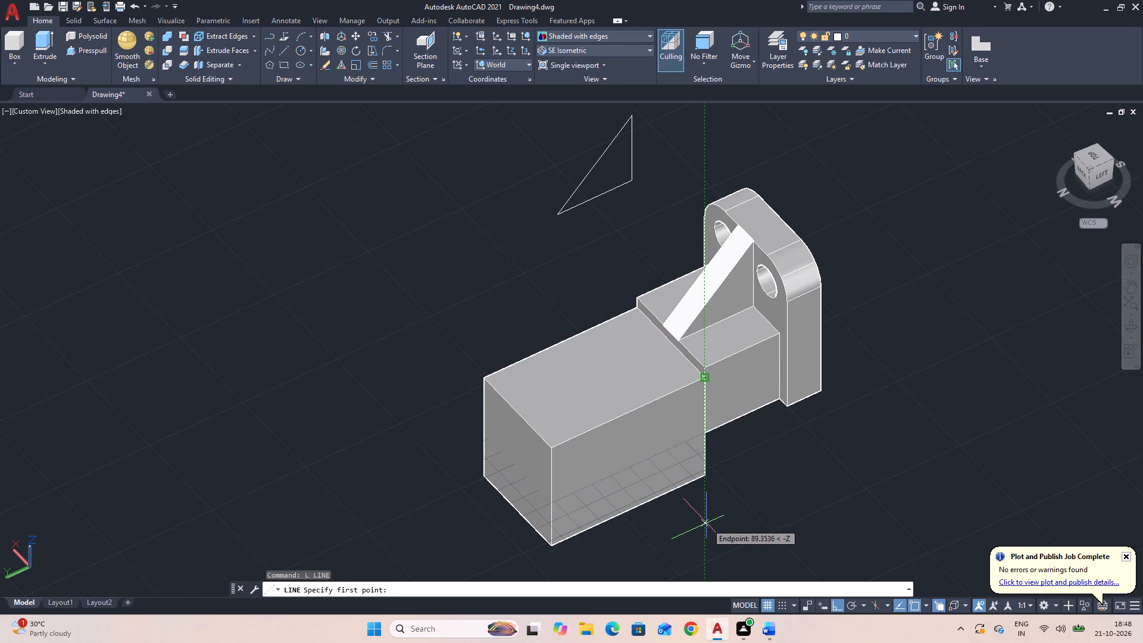
{"action": "type", "text": "12"}
{"action": "key", "text": "Return"}
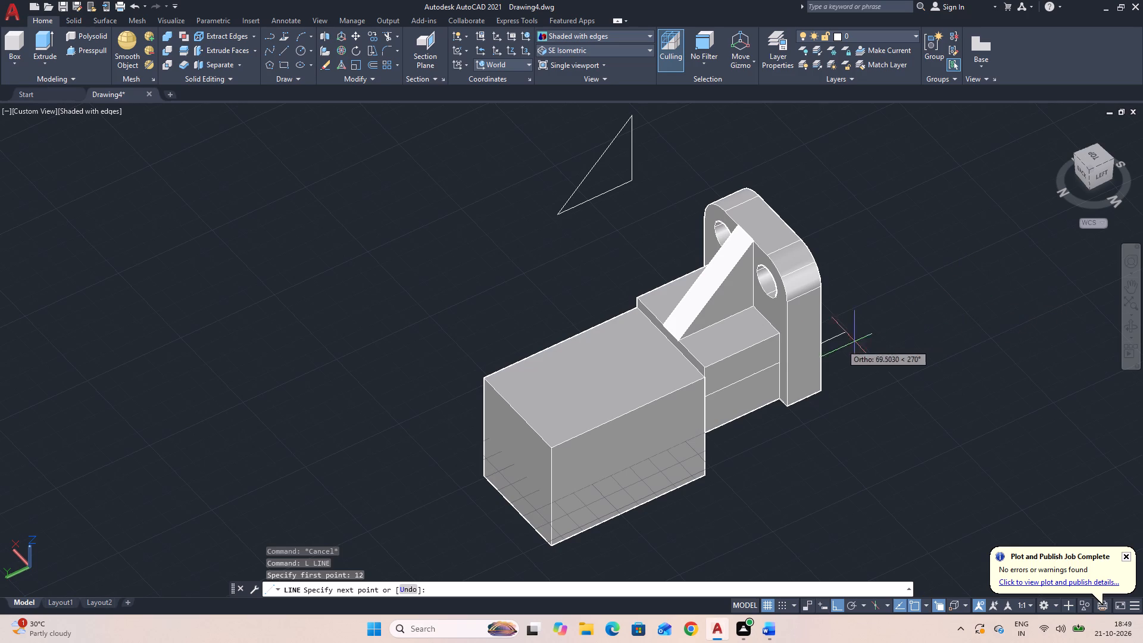
{"action": "left_click", "coordinate": [782, 361]}
{"action": "key", "text": "Escape"}
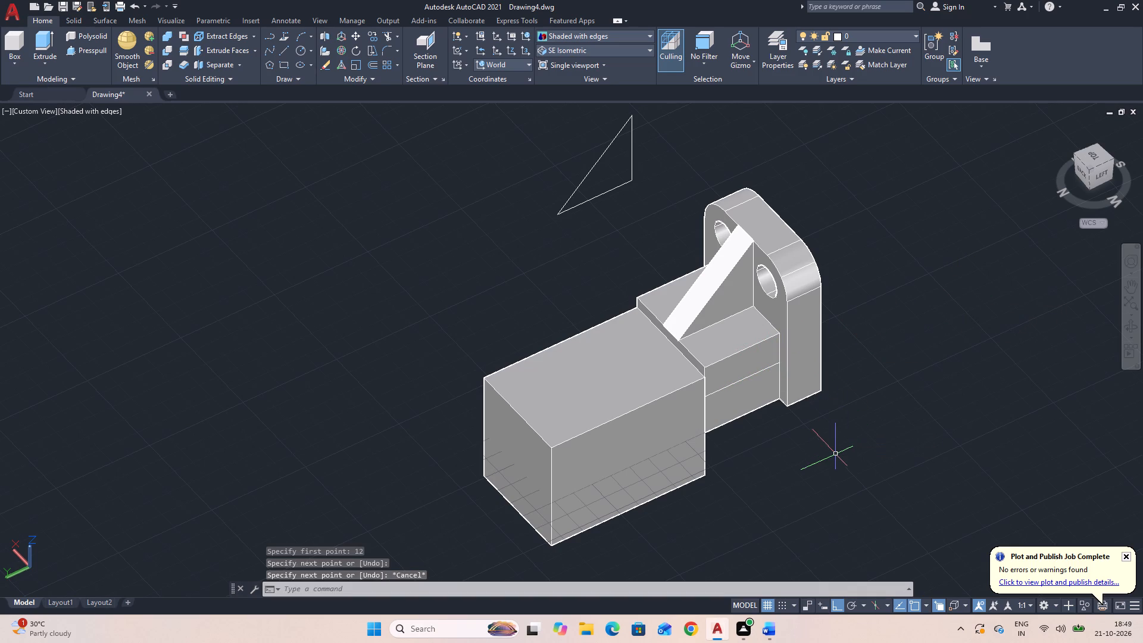
Draw lines from the smaller box's bottom corner at the plate: 18 along +Y, up to the horizontal line, 60 along +Y, down to the larger box's bottom edge.
{"action": "type", "text": "L"}
{"action": "key", "text": "space"}
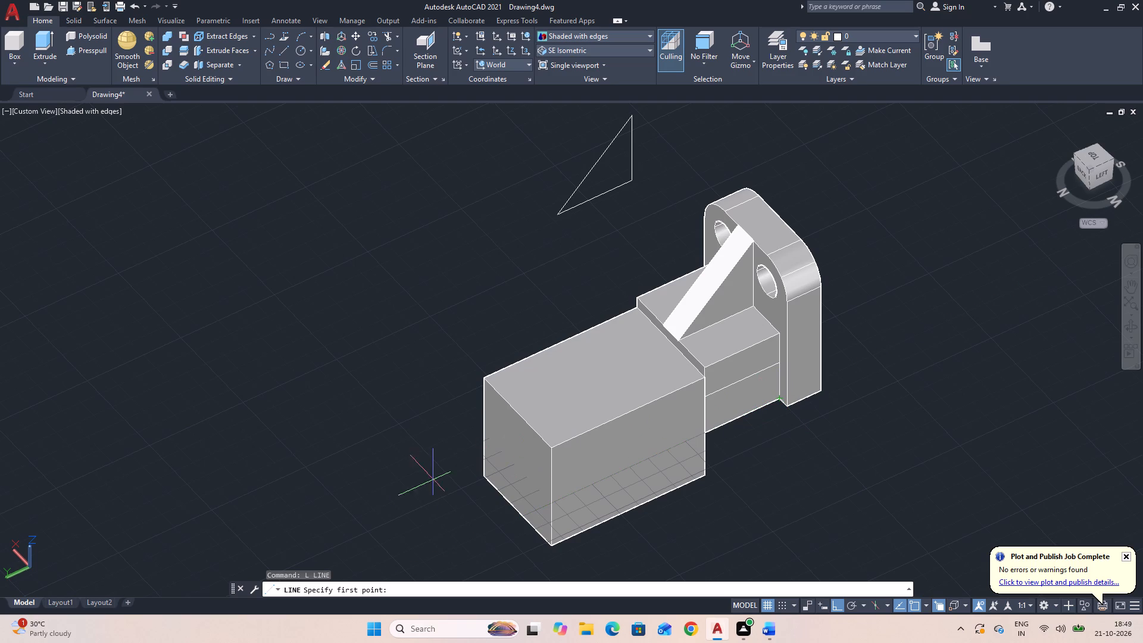
{"action": "left_click", "coordinate": [777, 399]}
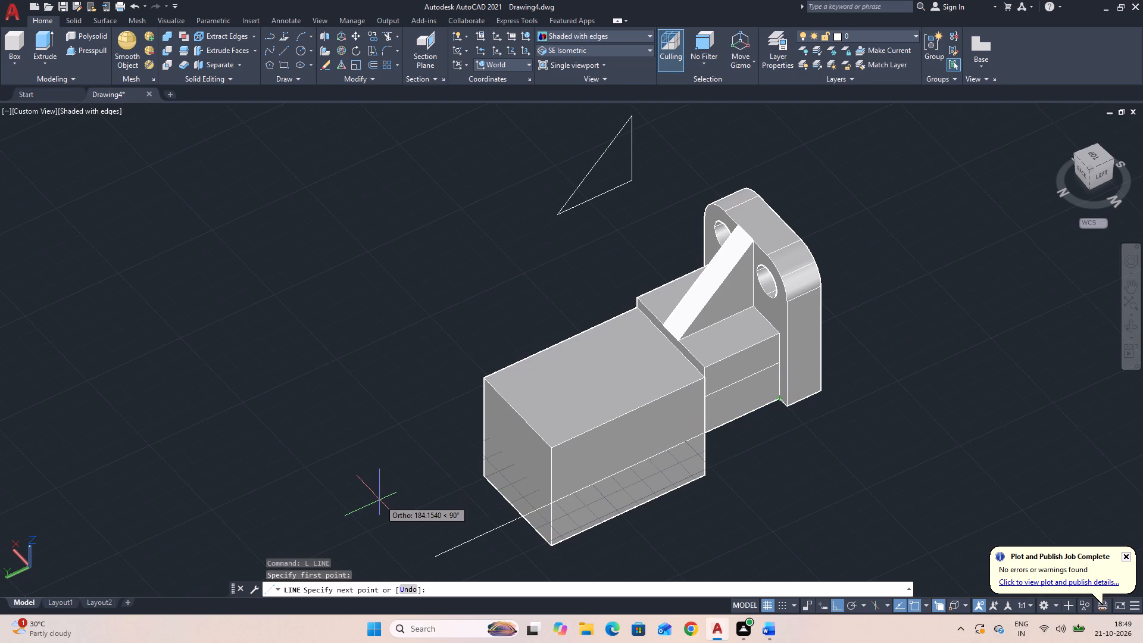
{"action": "type", "text": "18"}
{"action": "key", "text": "Return"}
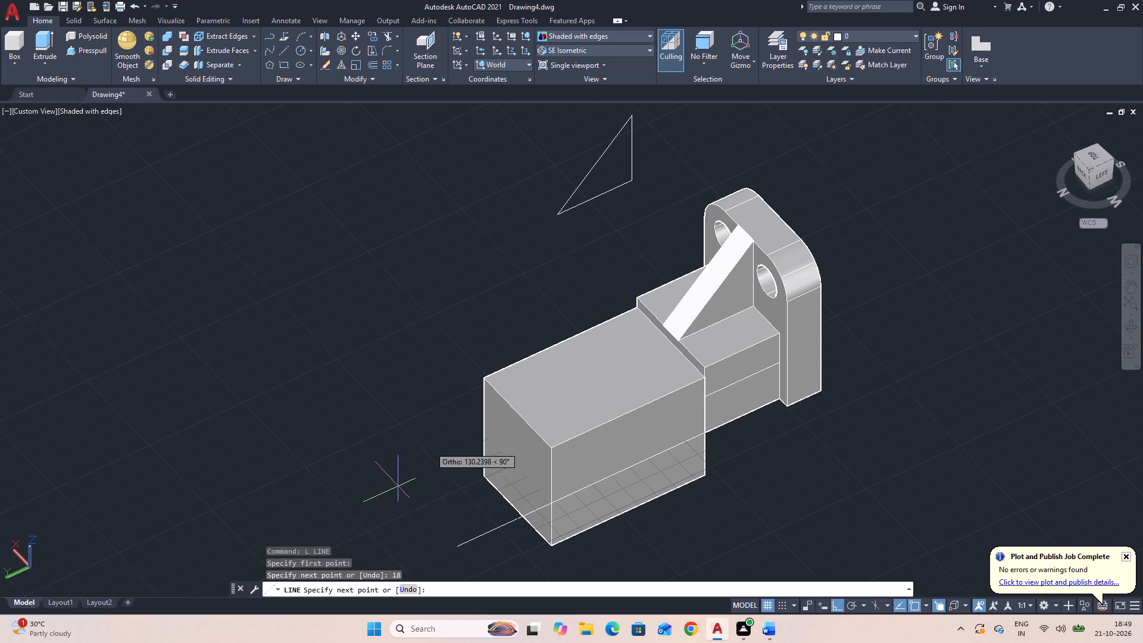
{"action": "left_click", "coordinate": [745, 376]}
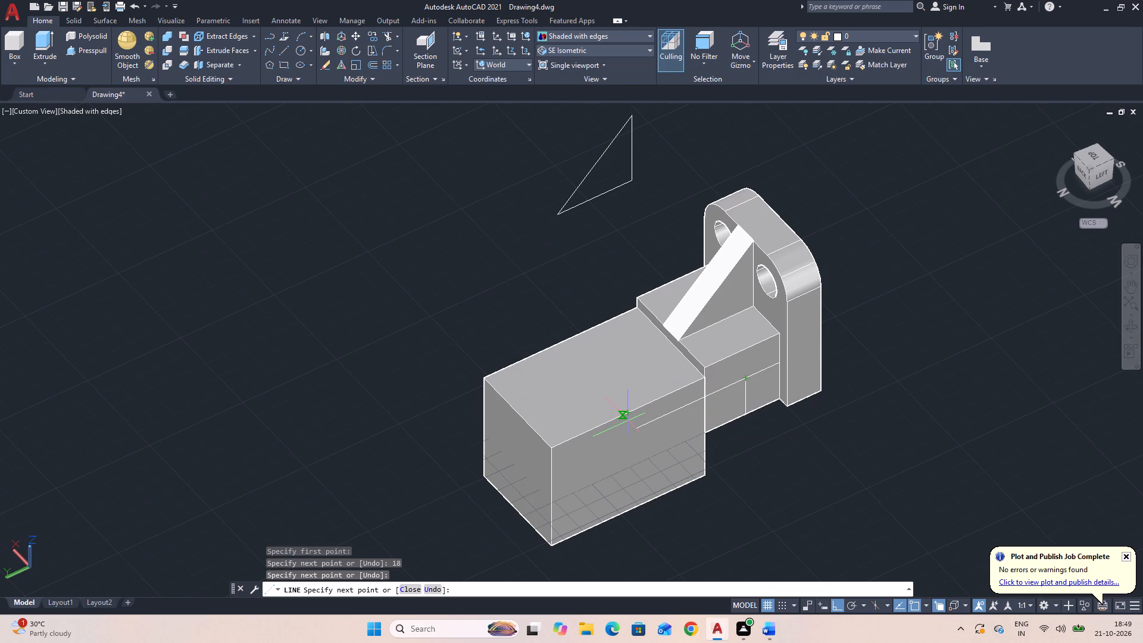
{"action": "type", "text": "60"}
{"action": "key", "text": "Return"}
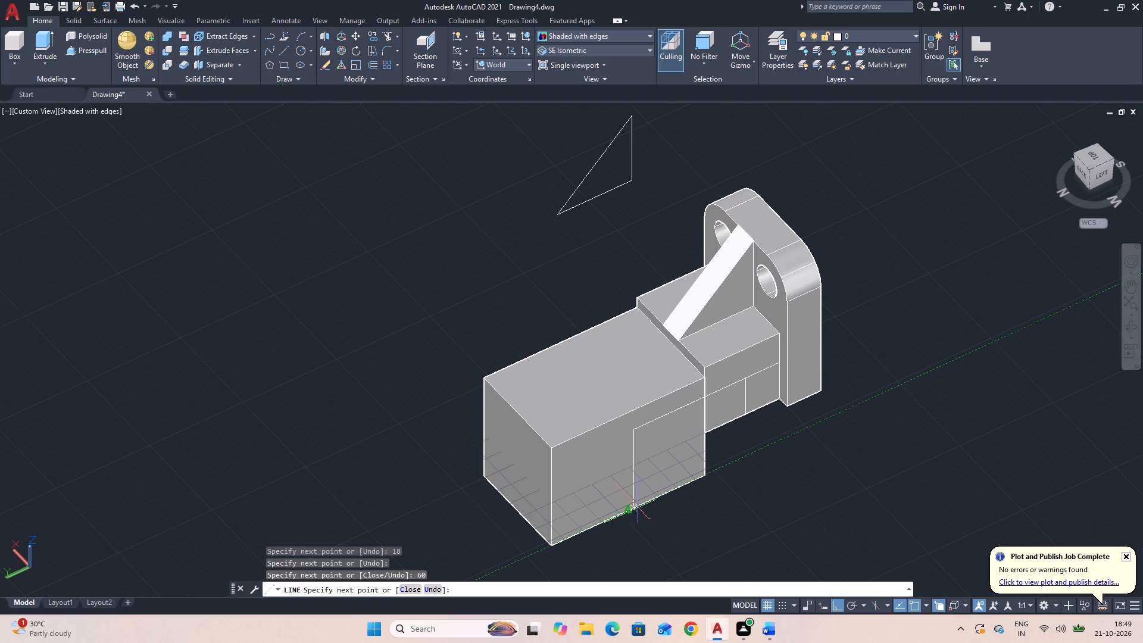
{"action": "scroll", "coordinate": [634, 508], "scroll_direction": "up", "scroll_amount": 4}
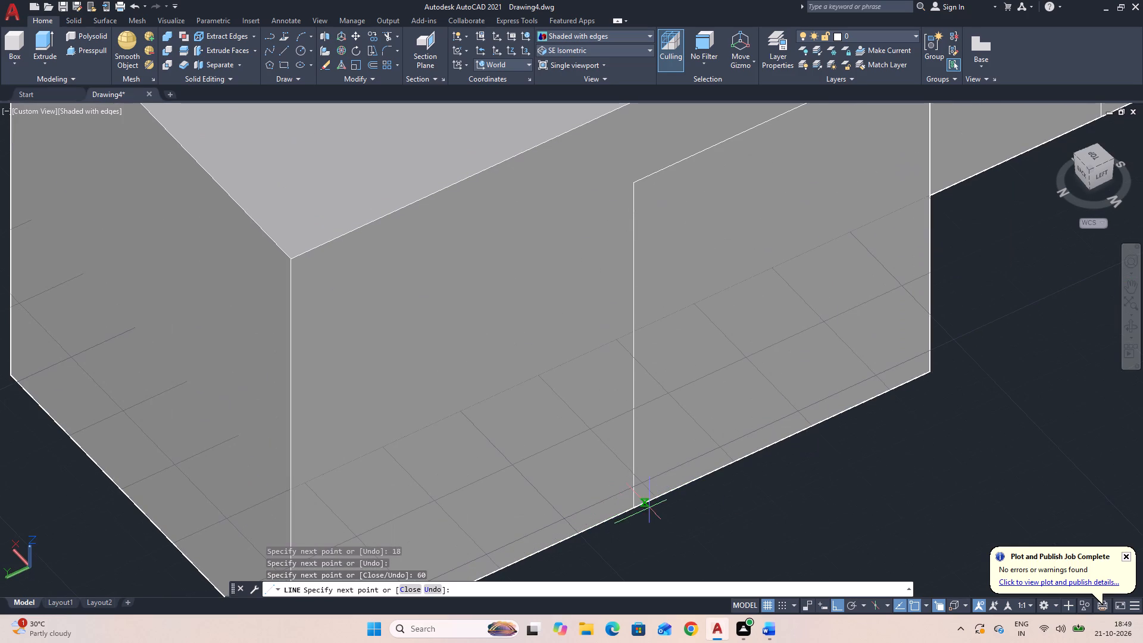
{"action": "left_click", "coordinate": [638, 511]}
{"action": "scroll", "coordinate": [638, 511], "scroll_direction": "down", "scroll_amount": 2}
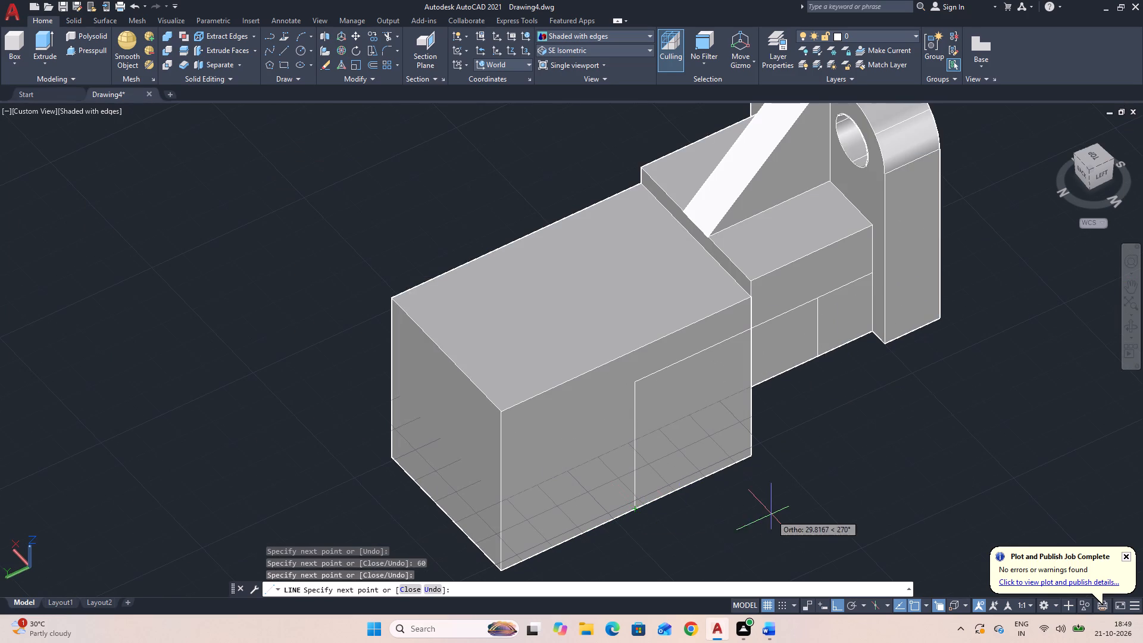
{"action": "key", "text": "Escape"}
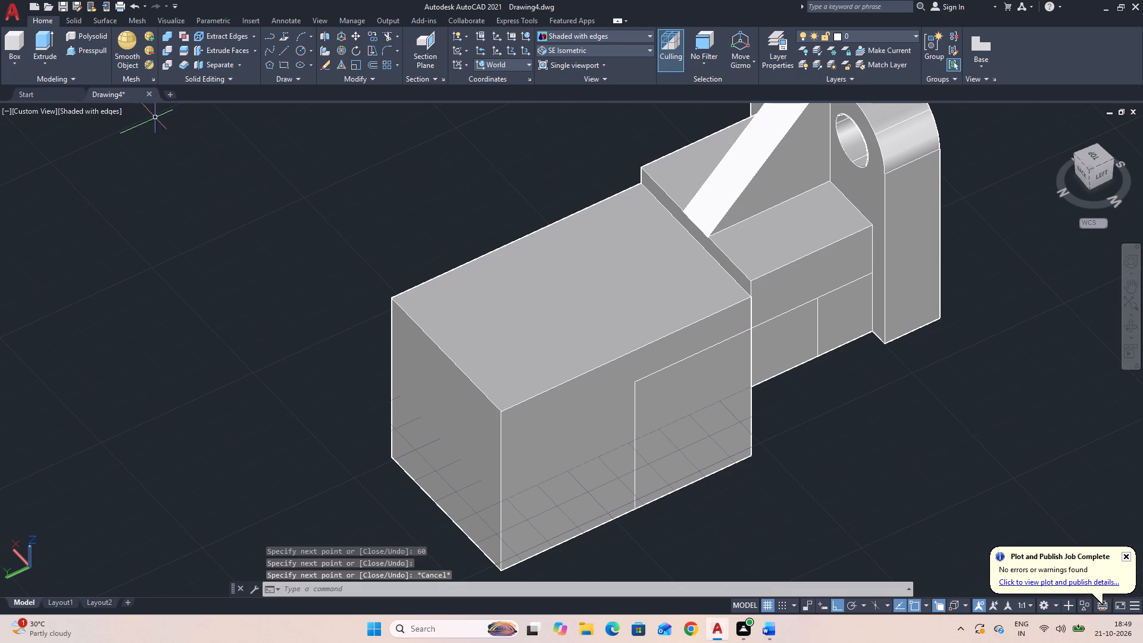
Presspull the two outlined side areas inward through both boxes to cut away the opening beneath them.
{"action": "left_click", "coordinate": [85, 45]}
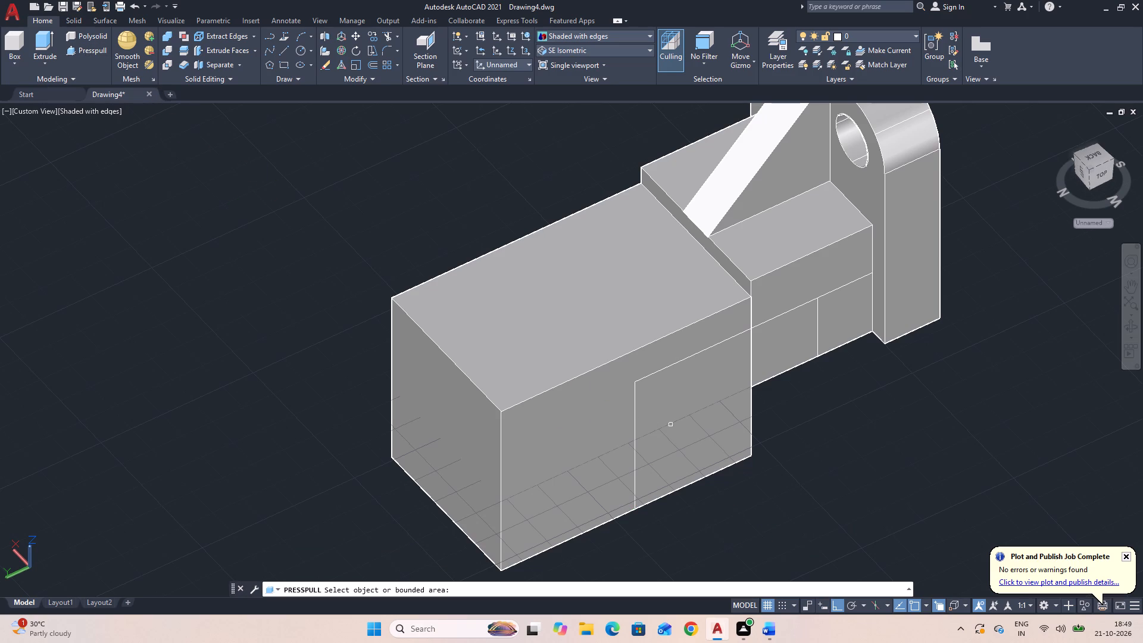
{"action": "left_click", "coordinate": [677, 433]}
{"action": "left_click", "coordinate": [435, 208]}
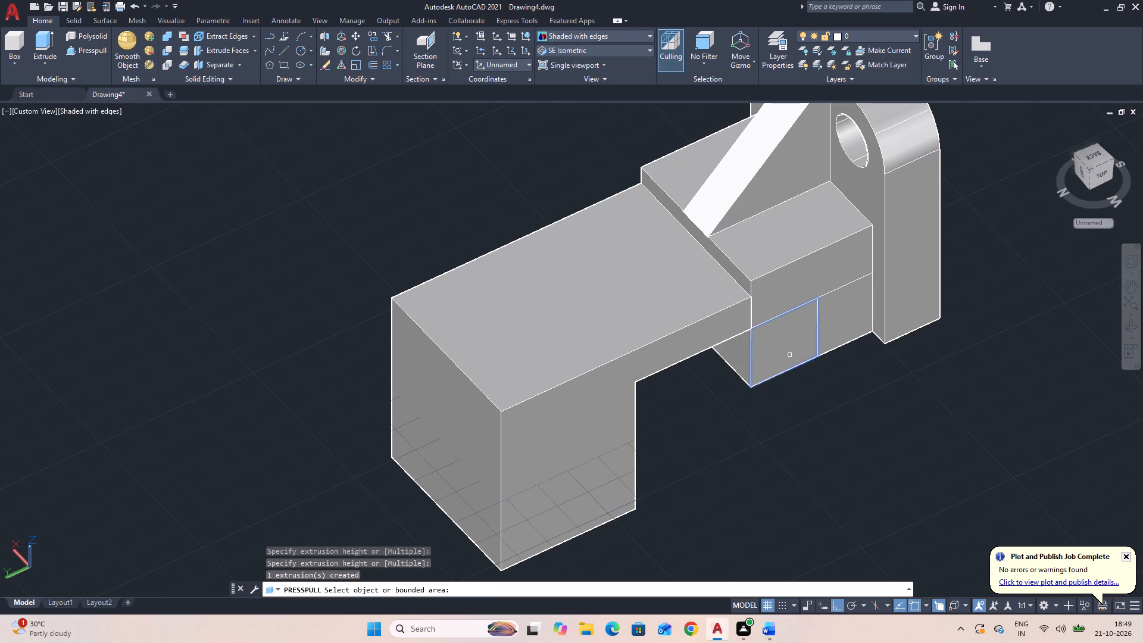
{"action": "left_click", "coordinate": [789, 355]}
{"action": "left_click", "coordinate": [487, 152]}
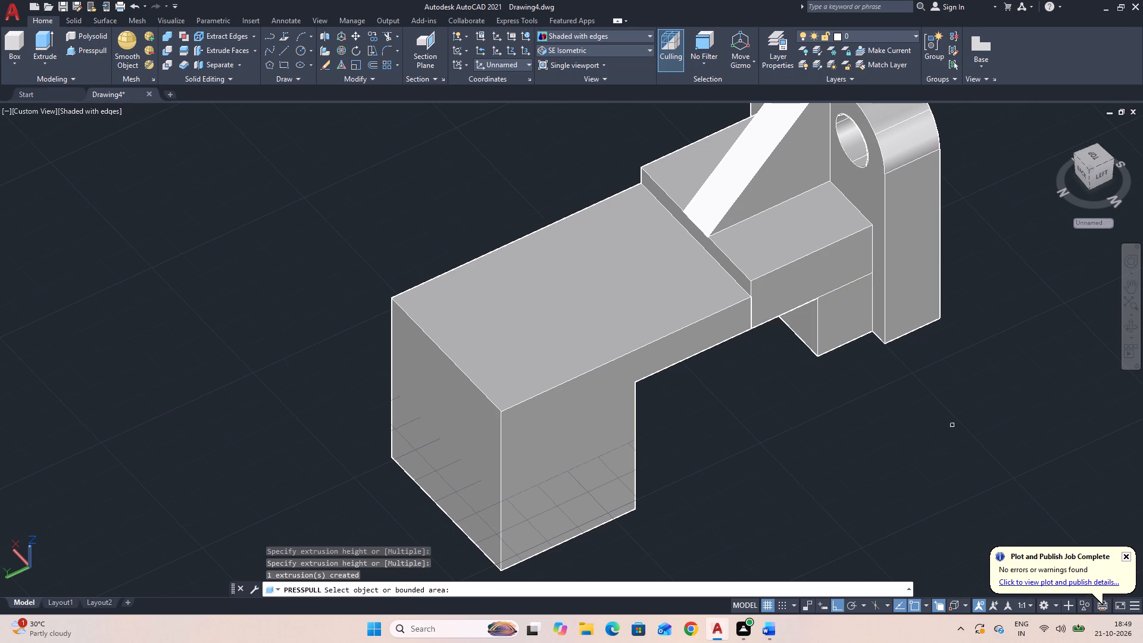
Create a cylinder of radius 30 centred on the midpoint of the larger box's outer vertical edge, its axis running 24 along +X.
{"action": "middle_click_drag", "start_coordinate": [901, 429], "coordinate": [947, 384]}
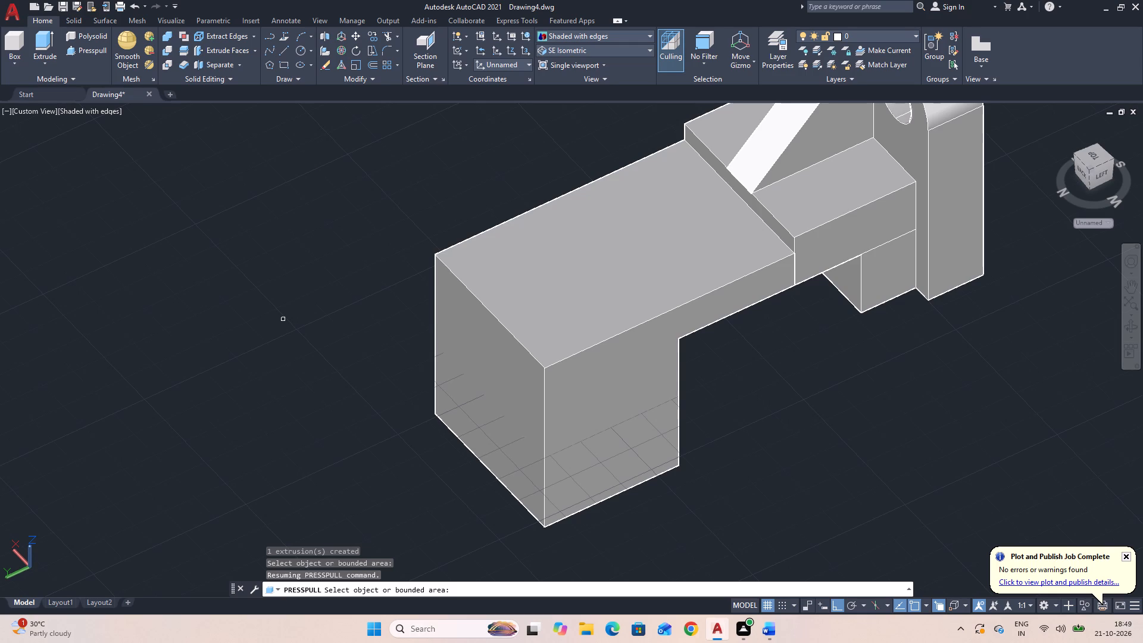
{"action": "left_click", "coordinate": [21, 62]}
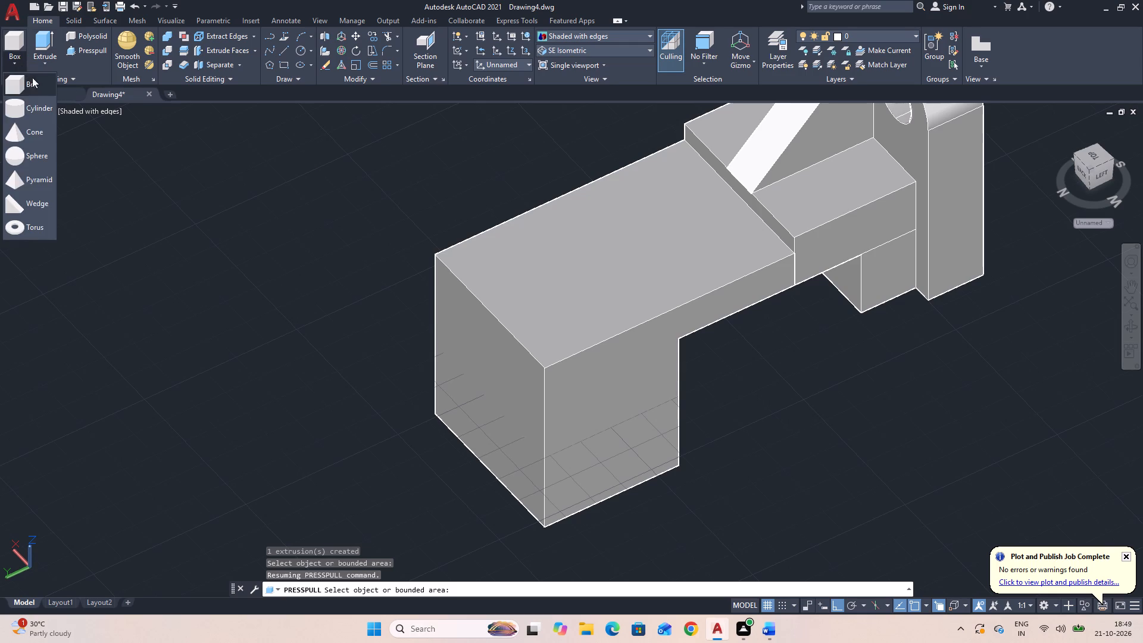
{"action": "left_click", "coordinate": [35, 104]}
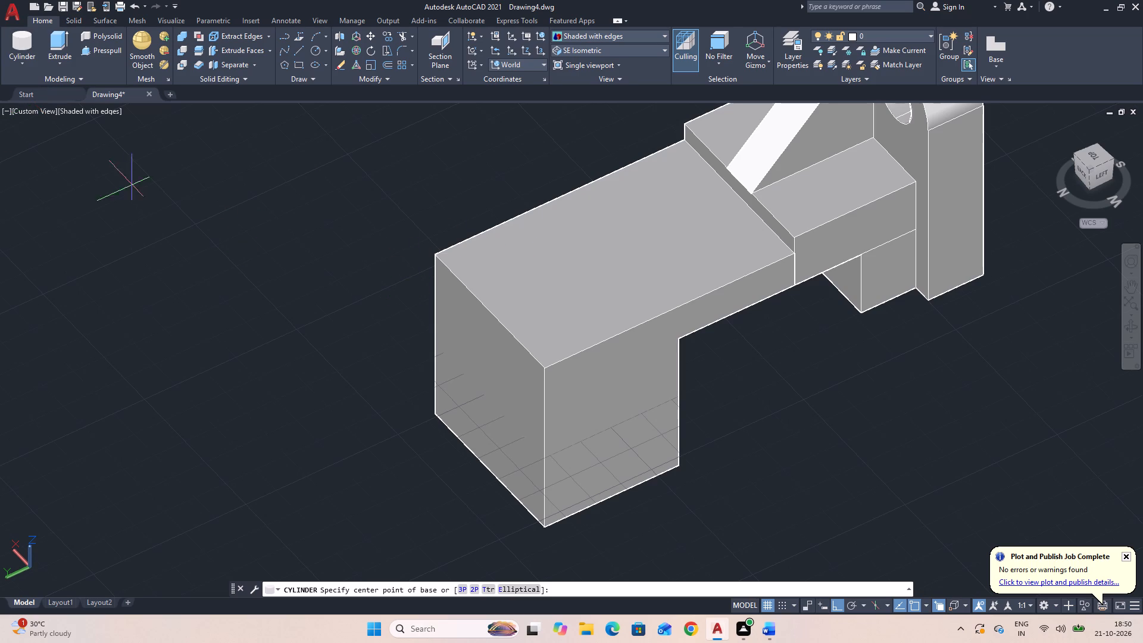
{"action": "left_click", "coordinate": [542, 445]}
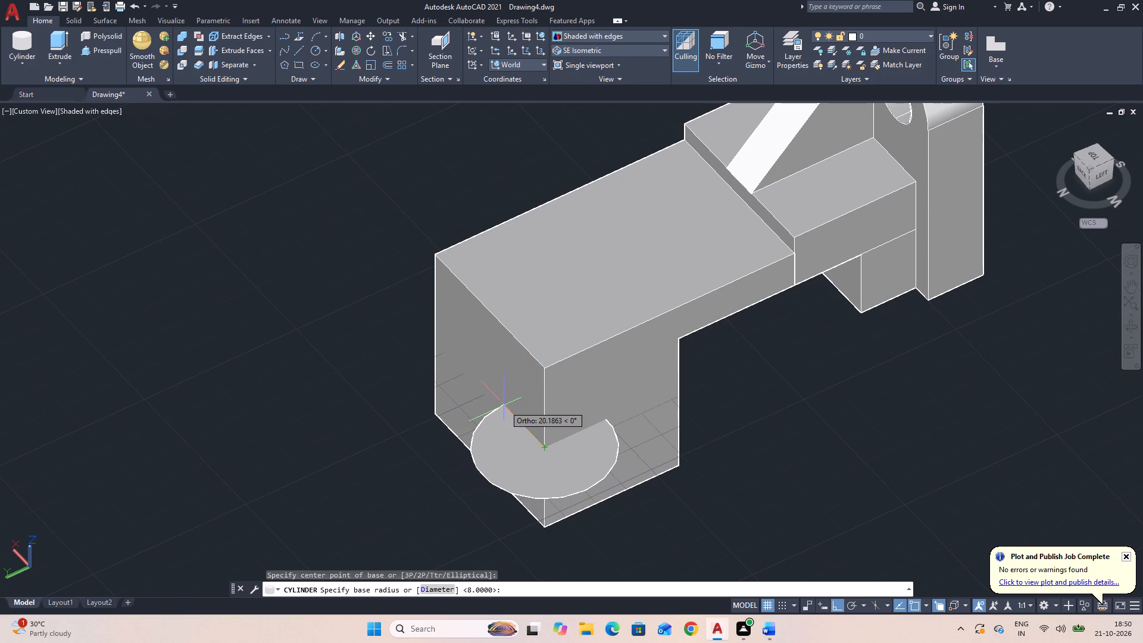
{"action": "type", "text": "30"}
{"action": "key", "text": "Return"}
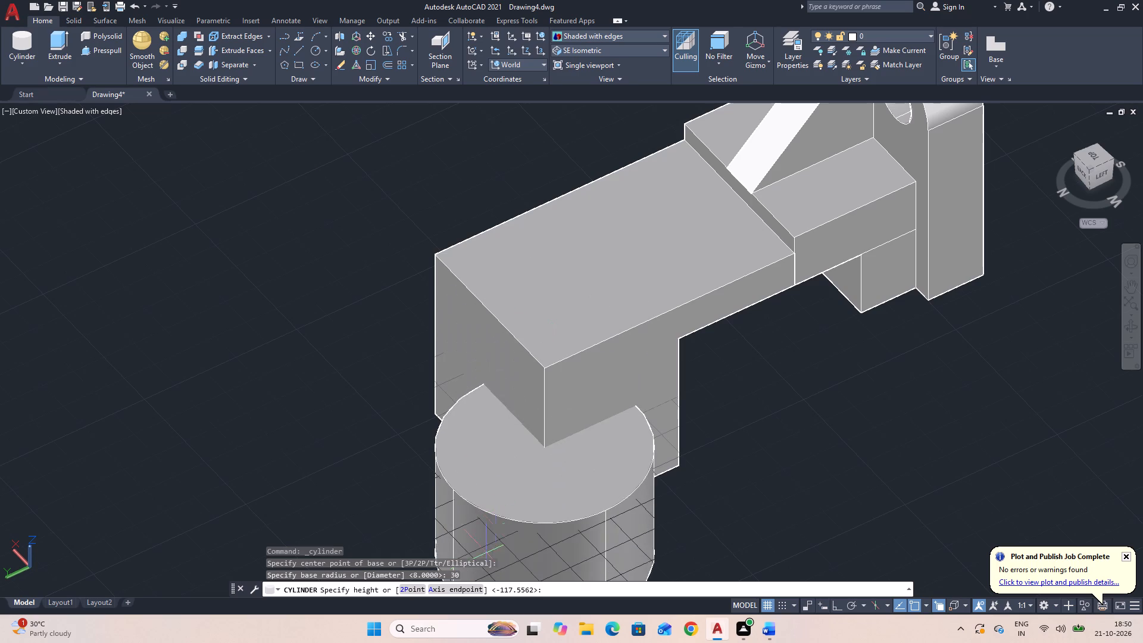
{"action": "left_click", "coordinate": [460, 588]}
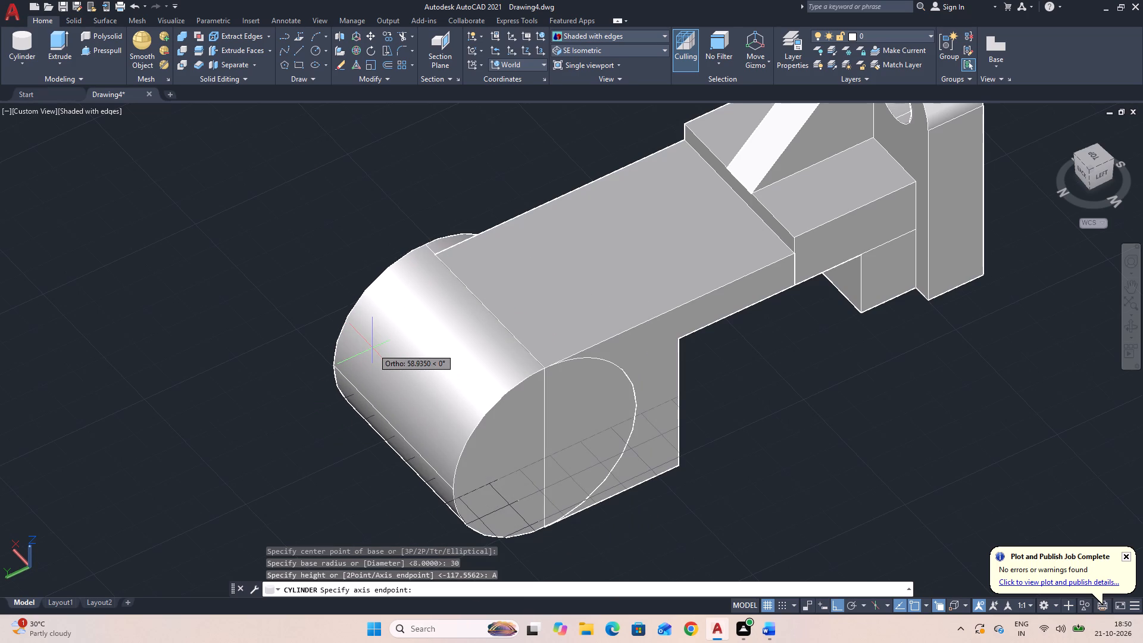
{"action": "type", "text": "24"}
{"action": "key", "text": "Return"}
Move the radius 30 cylinder 5 outward along -X, using its outer face centre as base point.
{"action": "left_click", "coordinate": [525, 439]}
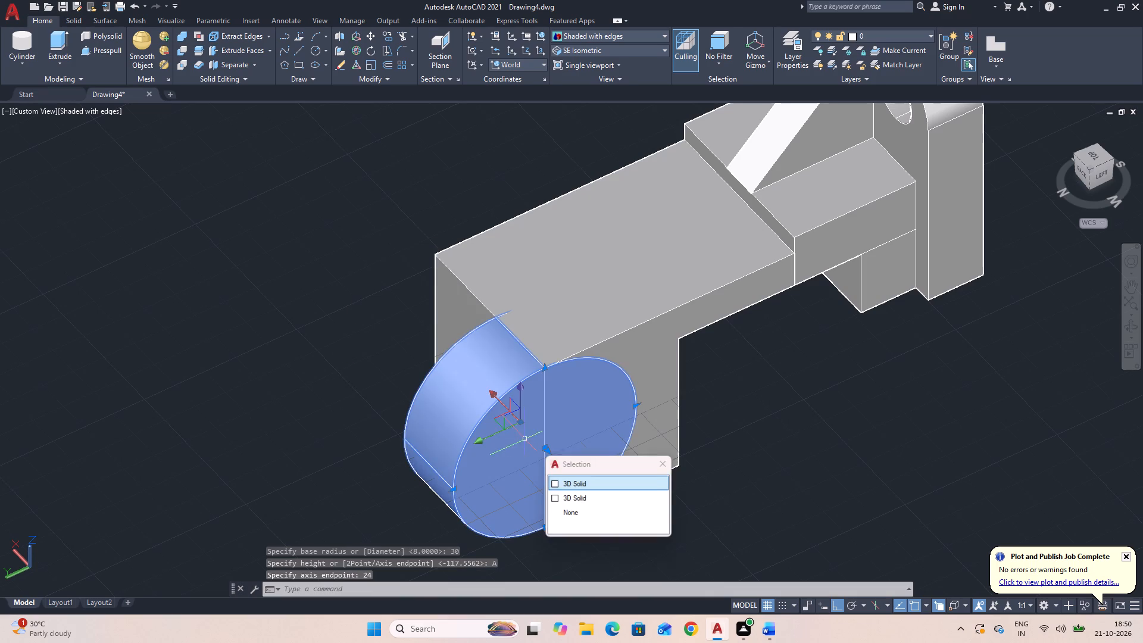
{"action": "type", "text": "M"}
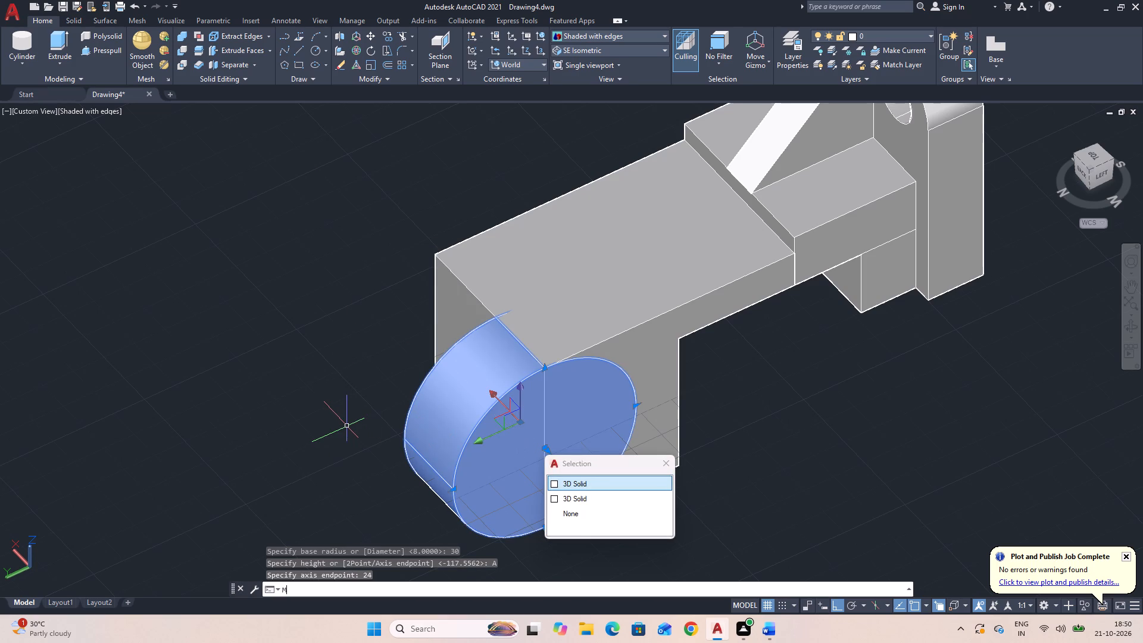
{"action": "key", "text": "space"}
{"action": "key", "text": "space"}
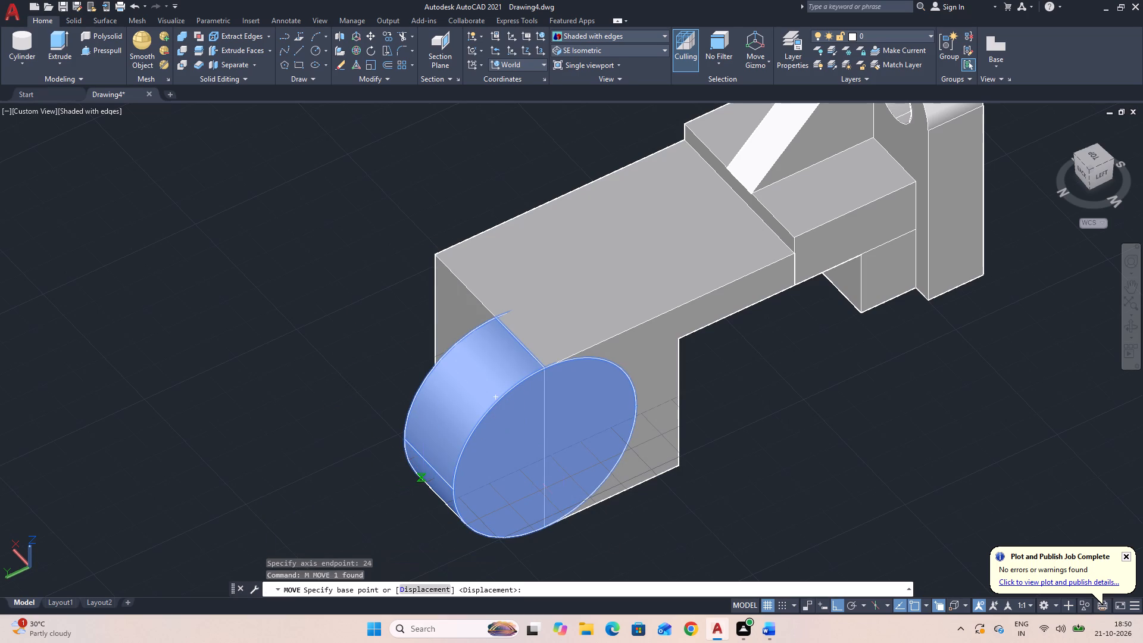
{"action": "left_click", "coordinate": [545, 450]}
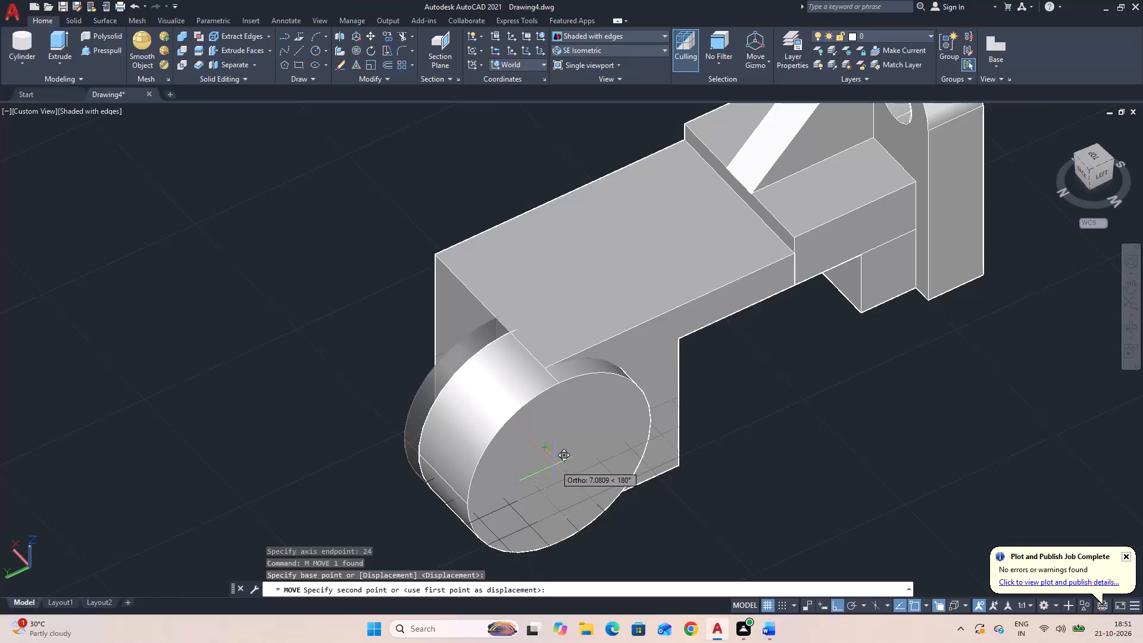
{"action": "key", "text": "5"}
{"action": "key", "text": "Return"}
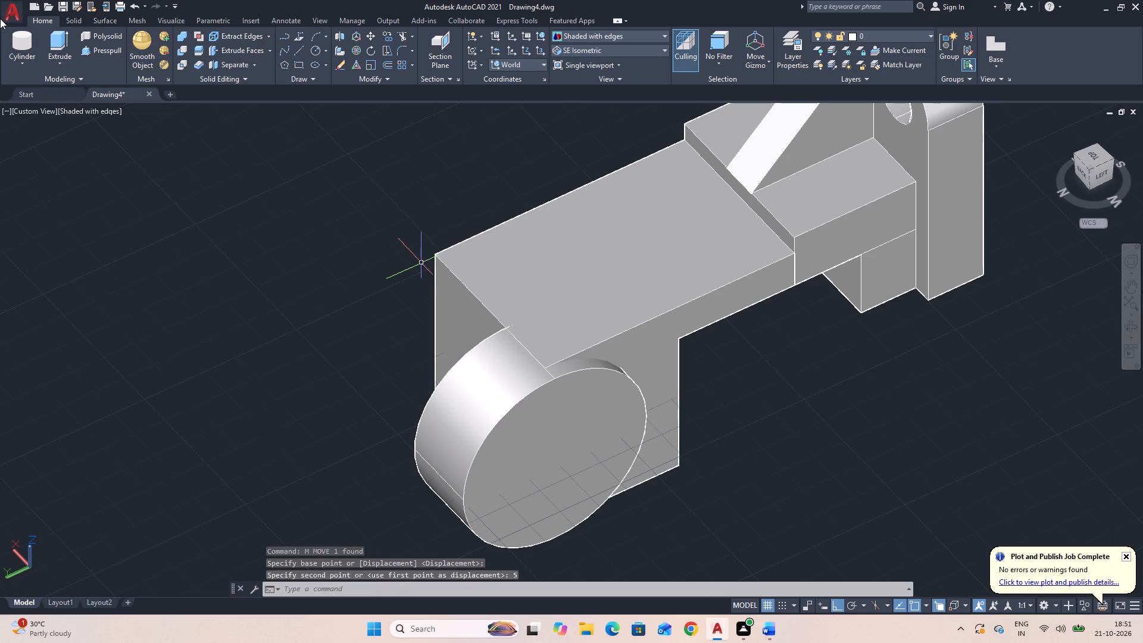
Create a concentric cylinder of radius 15 from the moved cylinder's outer face centre, its axis running 24 along +X.
{"action": "left_click", "coordinate": [23, 40]}
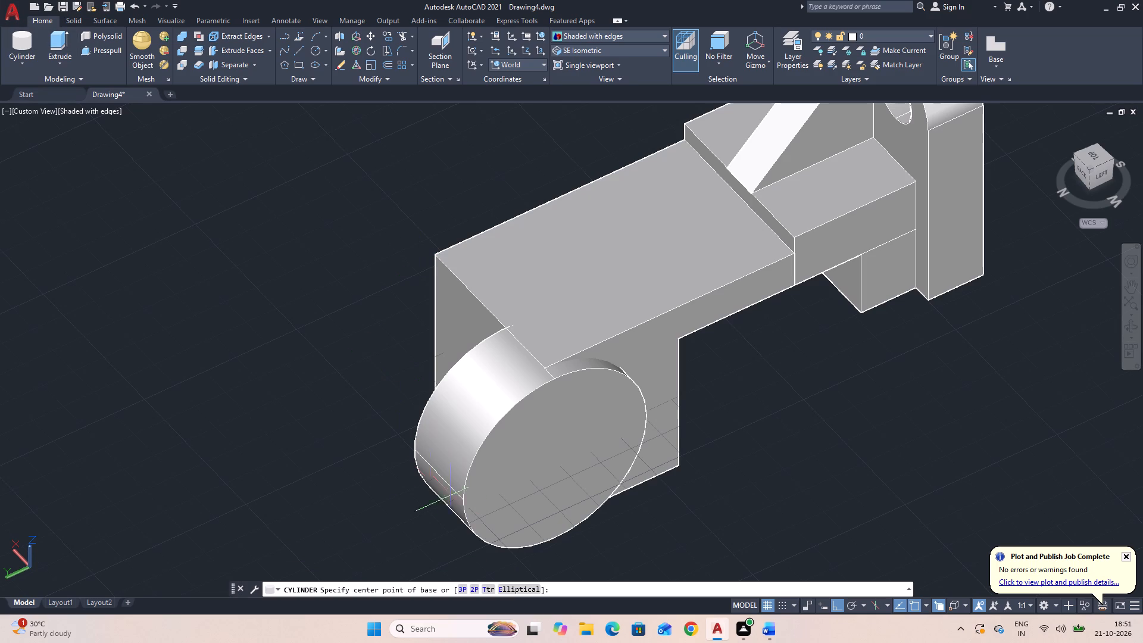
{"action": "left_click", "coordinate": [554, 456]}
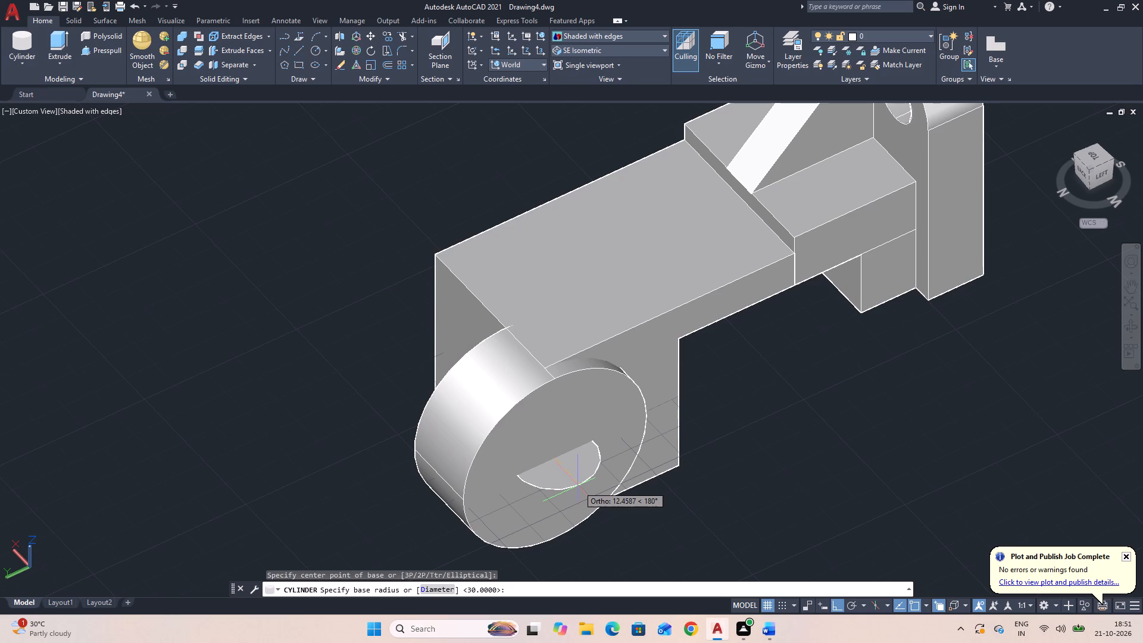
{"action": "type", "text": "15"}
{"action": "key", "text": "Return"}
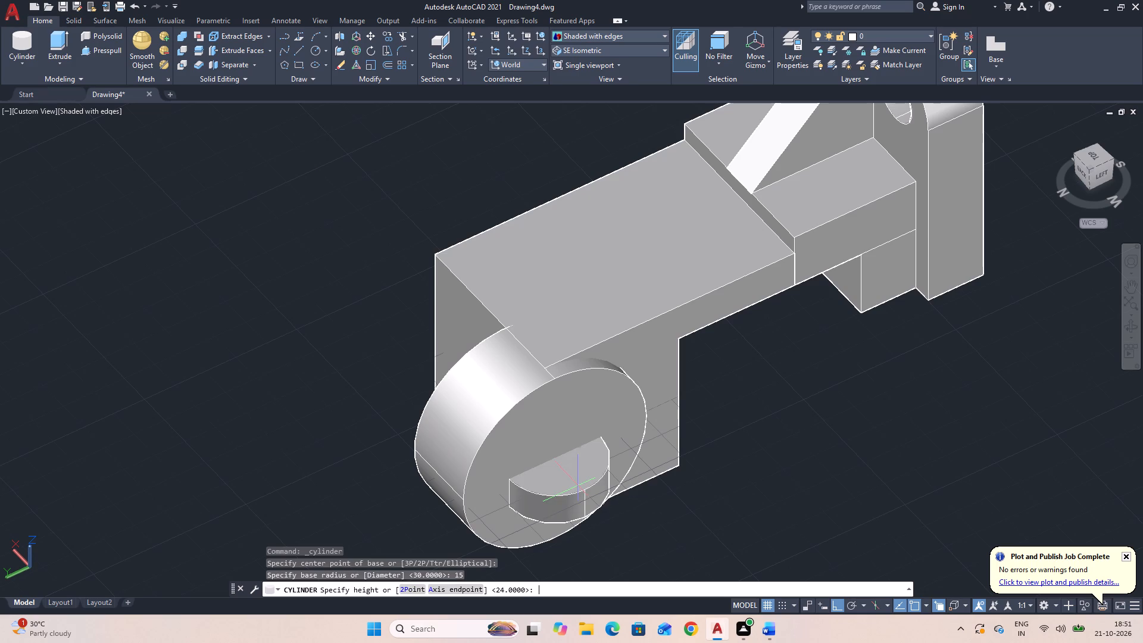
{"action": "left_click", "coordinate": [449, 588]}
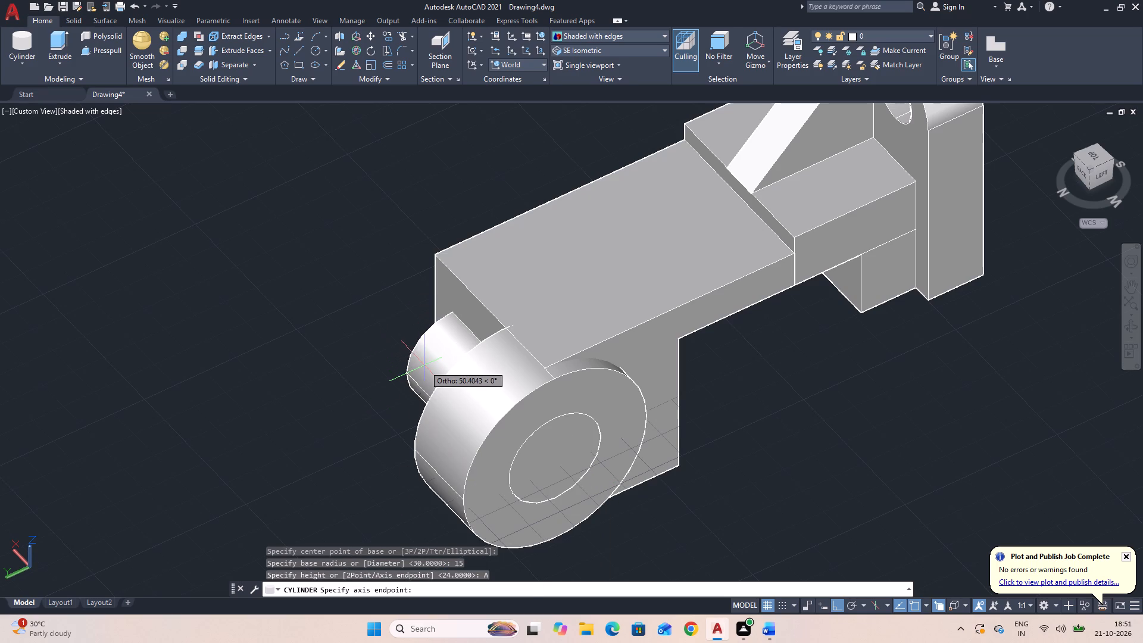
{"action": "type", "text": "24"}
{"action": "key", "text": "Return"}
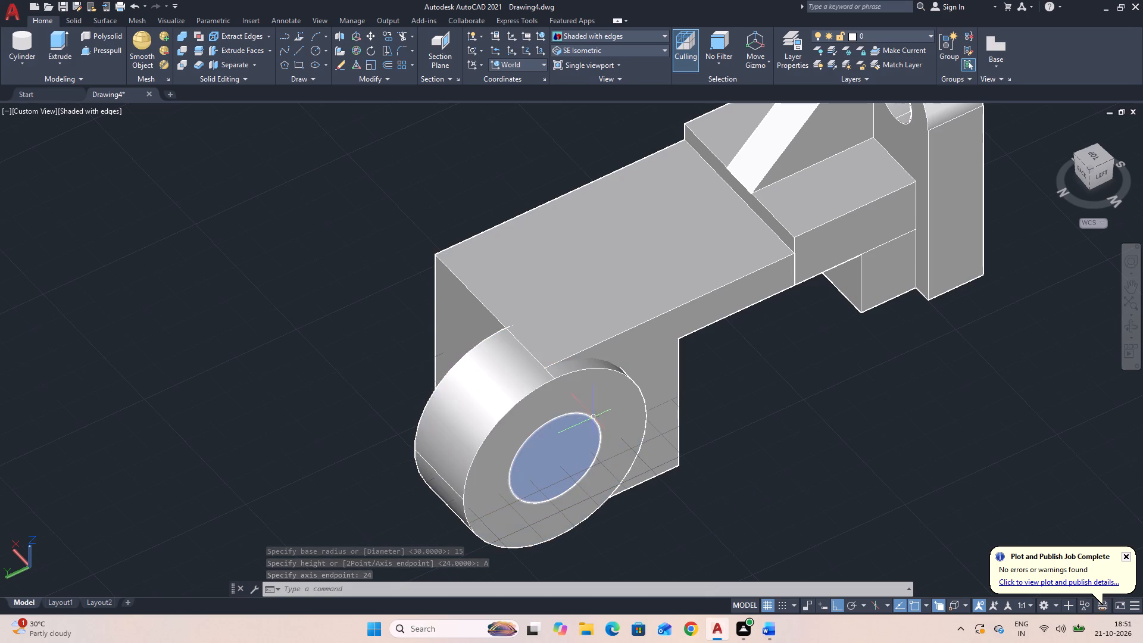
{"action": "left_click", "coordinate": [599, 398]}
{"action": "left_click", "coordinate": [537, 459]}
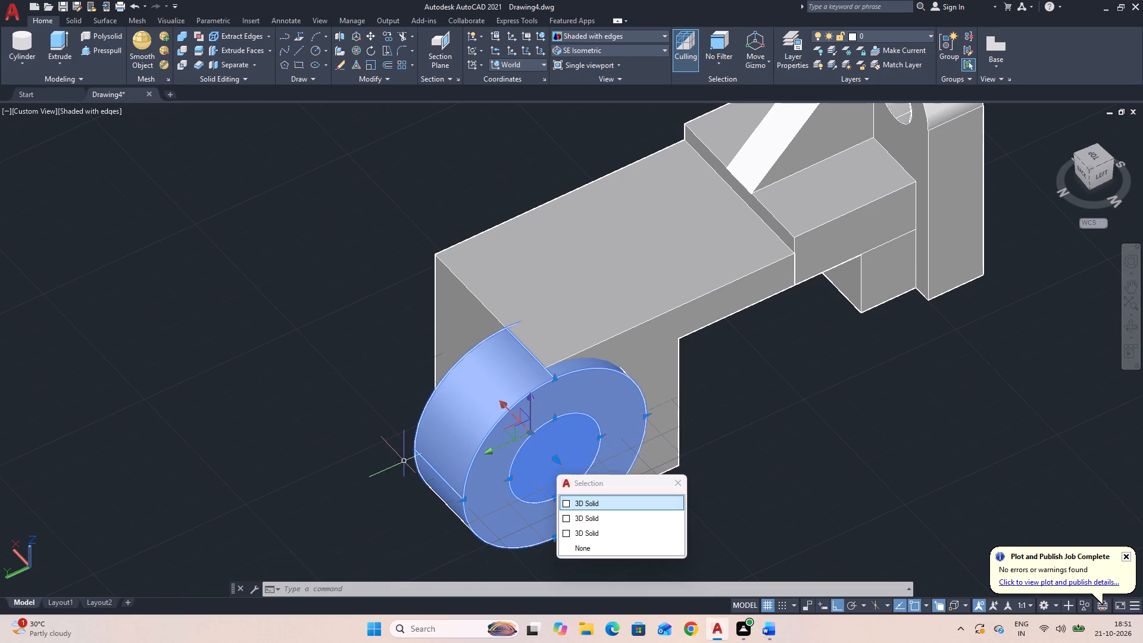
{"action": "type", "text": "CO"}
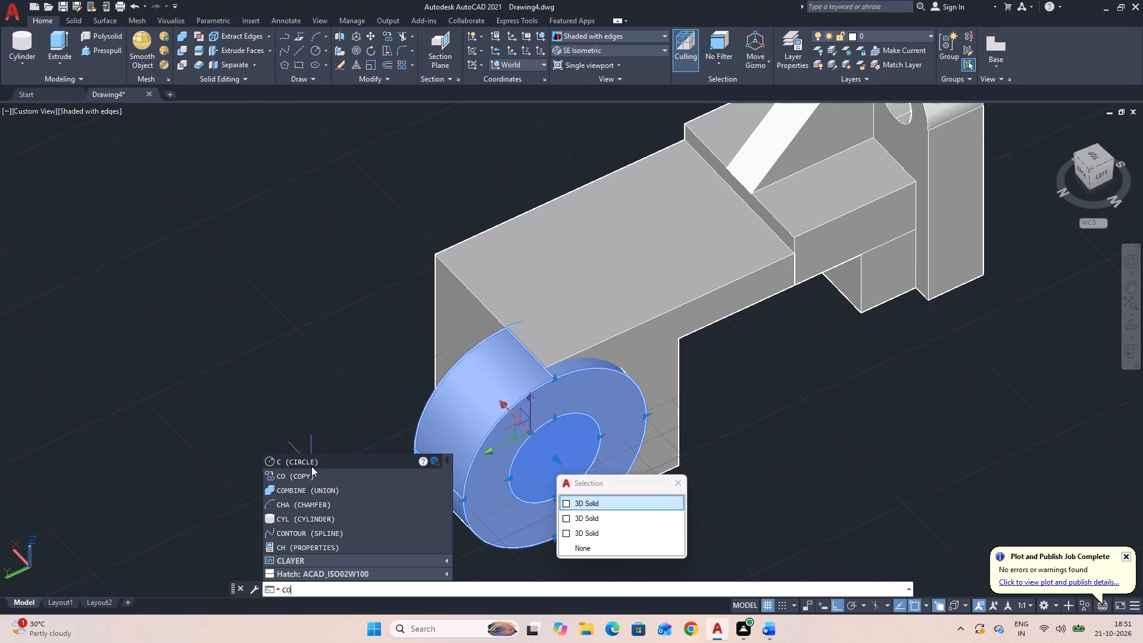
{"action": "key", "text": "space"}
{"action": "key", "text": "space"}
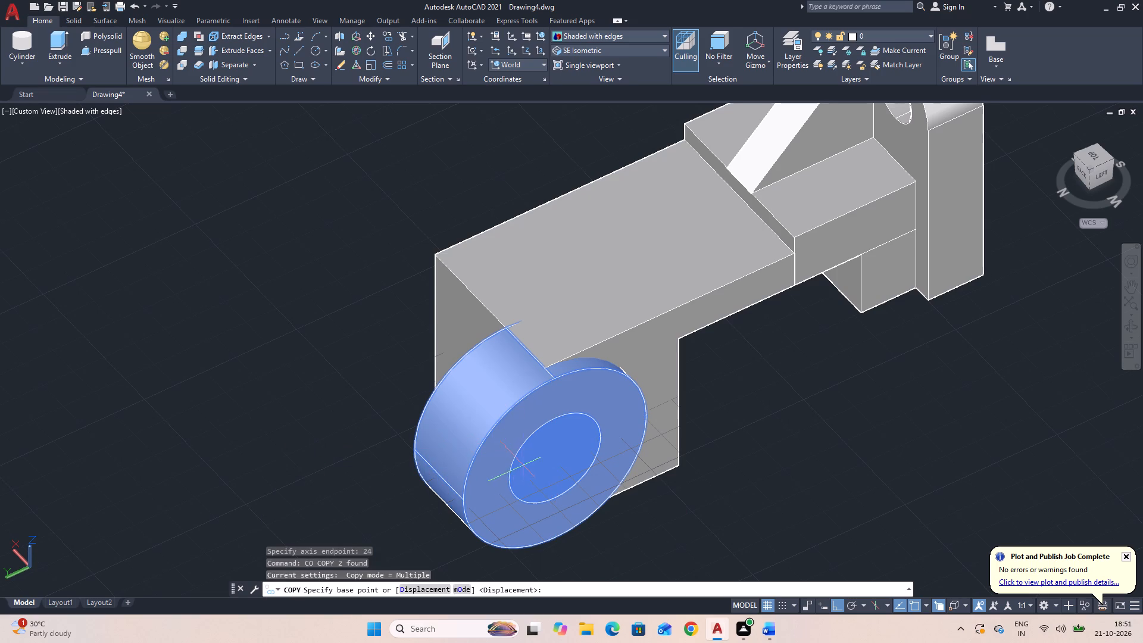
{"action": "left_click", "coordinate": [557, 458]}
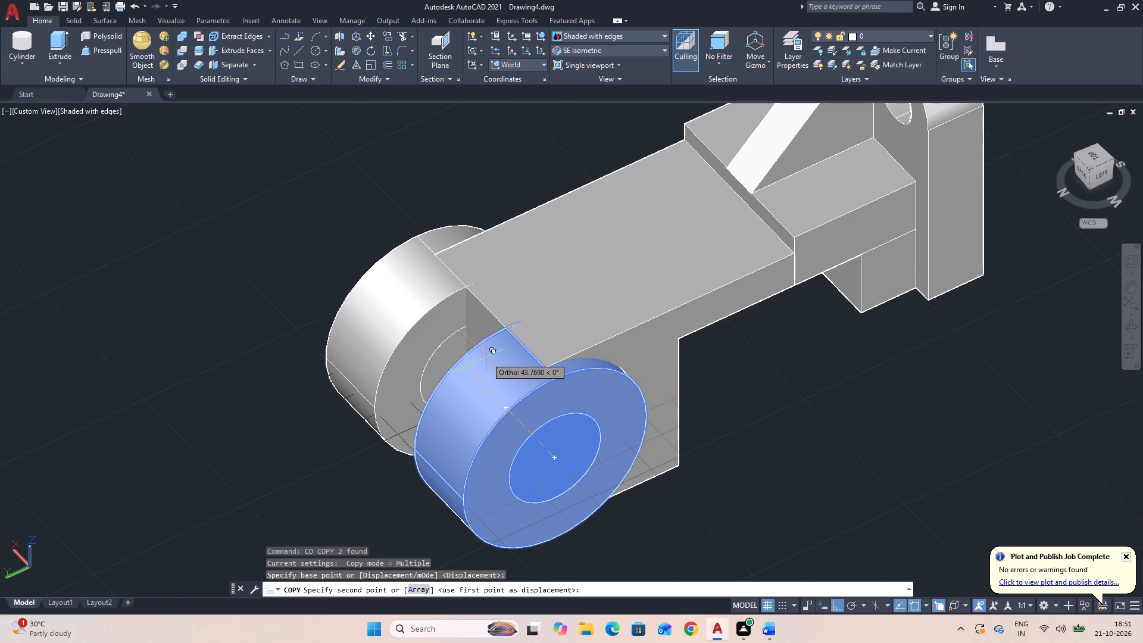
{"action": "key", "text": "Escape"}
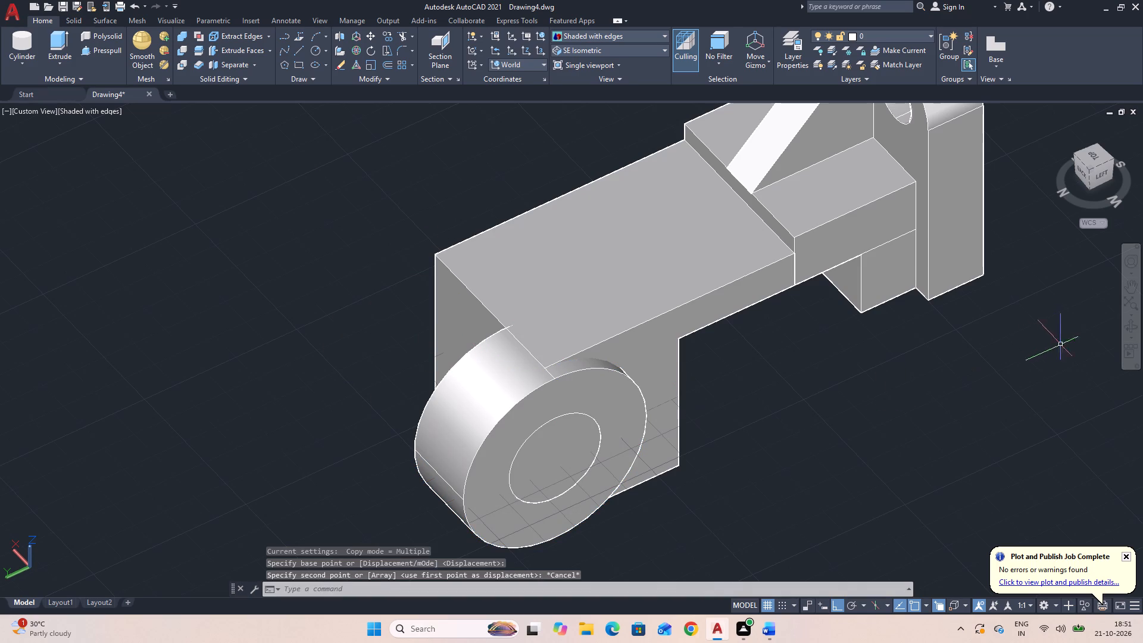
Create a radius 30 cylinder at the midpoint of the vertical end edge on the larger box's opposite side, its axis running 24 along -X.
{"action": "left_click", "coordinate": [1130, 329]}
{"action": "left_click_drag", "start_coordinate": [879, 495], "coordinate": [1132, 436]}
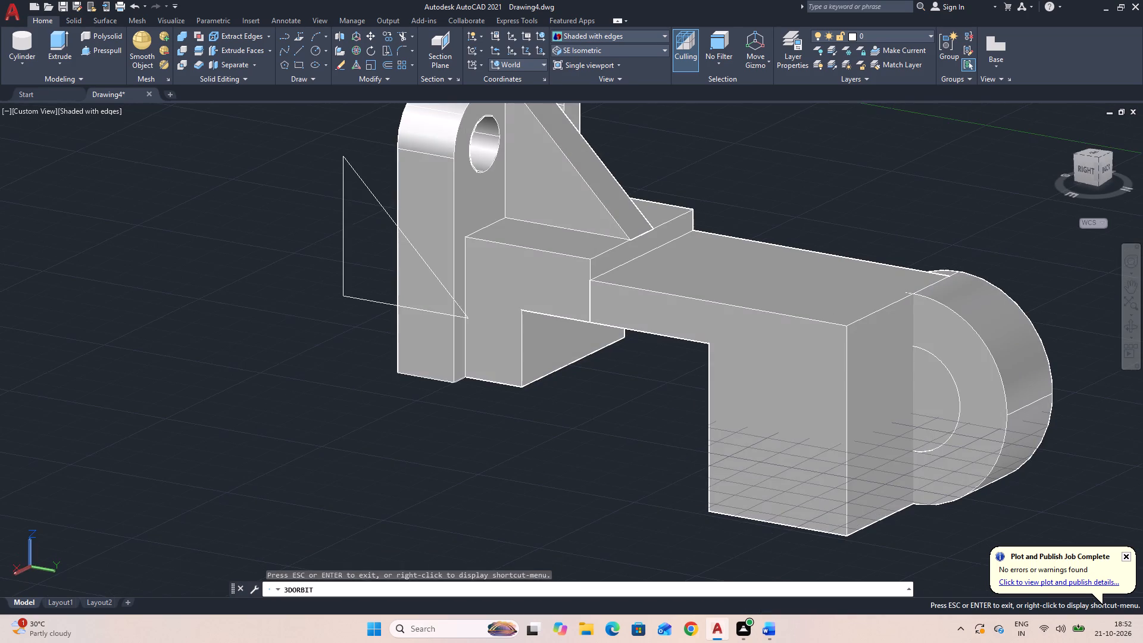
{"action": "left_click_drag", "start_coordinate": [648, 500], "coordinate": [676, 500]}
{"action": "key", "text": "Escape"}
{"action": "left_click", "coordinate": [17, 35]}
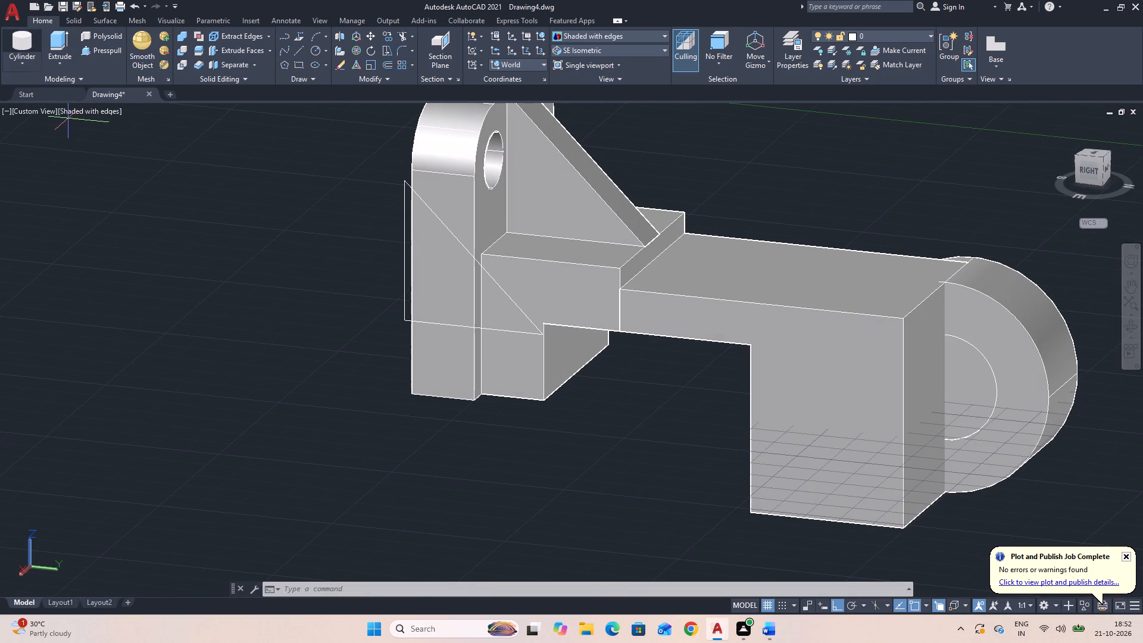
{"action": "left_click", "coordinate": [907, 426]}
{"action": "type", "text": "30"}
{"action": "key", "text": "Return"}
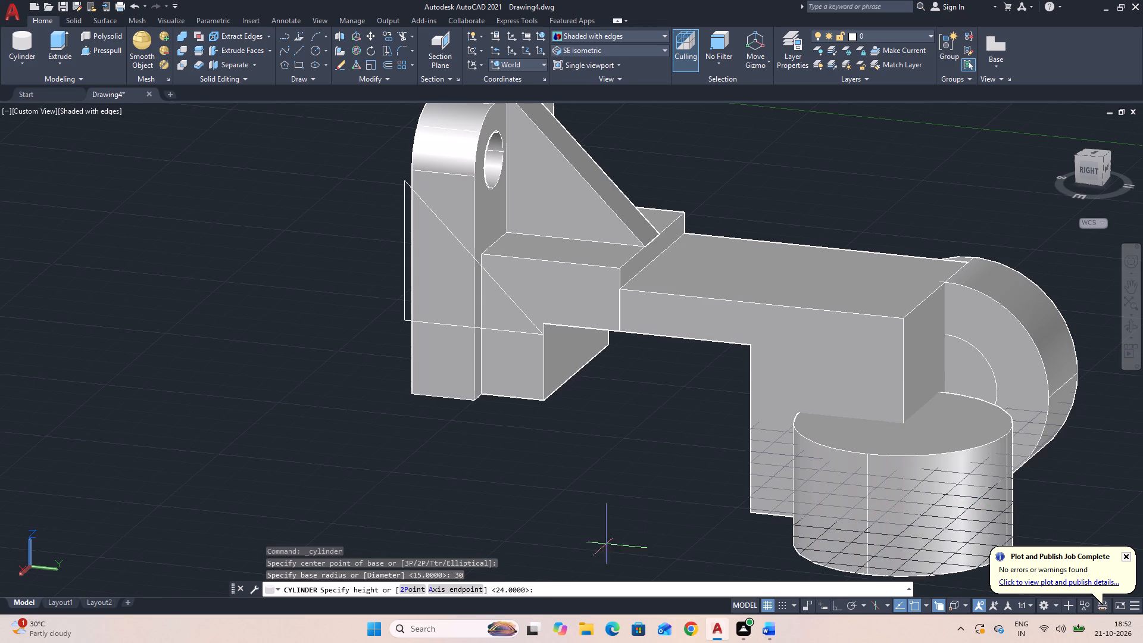
{"action": "left_click", "coordinate": [448, 590]}
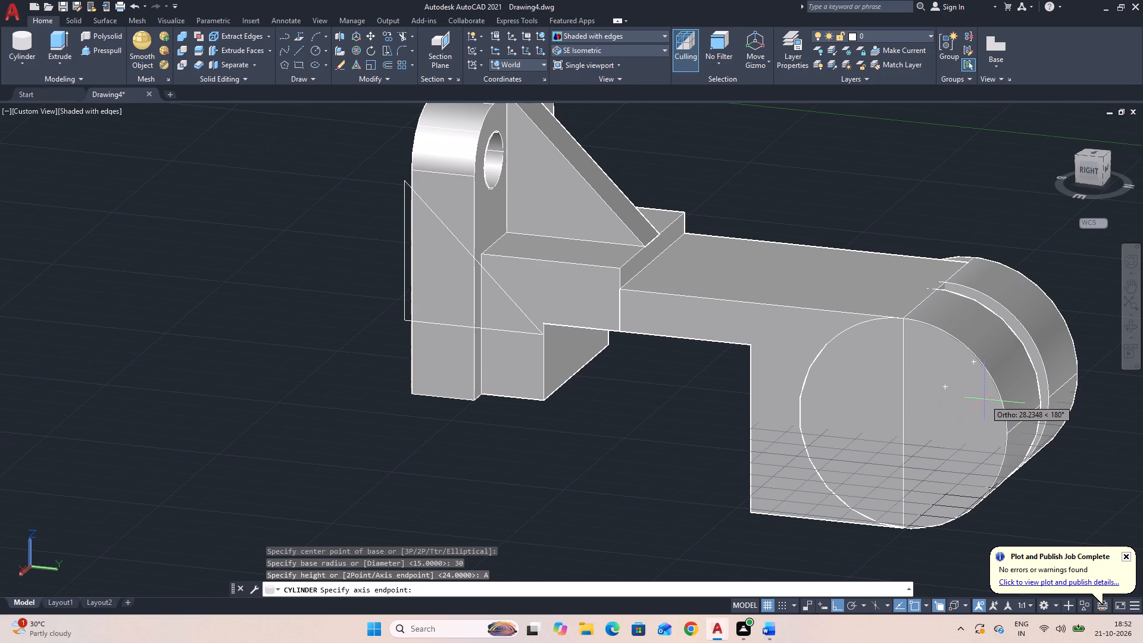
{"action": "type", "text": "24"}
{"action": "key", "text": "Return"}
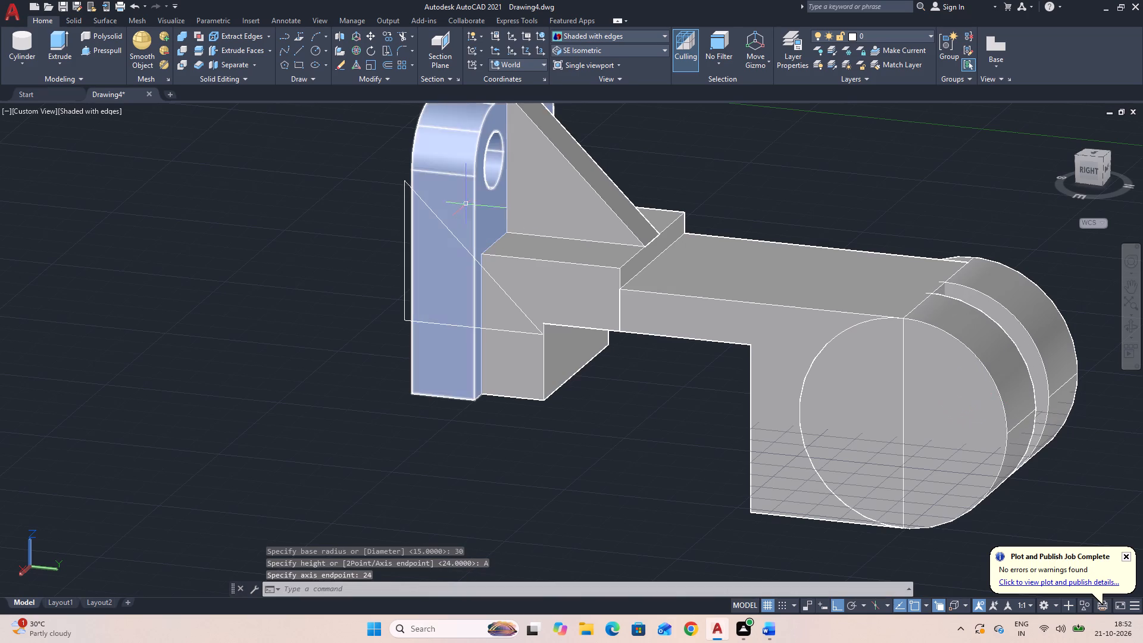
Create a radius 15 cylinder at the same edge midpoint inside the new radius 30 cylinder, its axis running 24 along -X.
{"action": "left_click", "coordinate": [19, 42]}
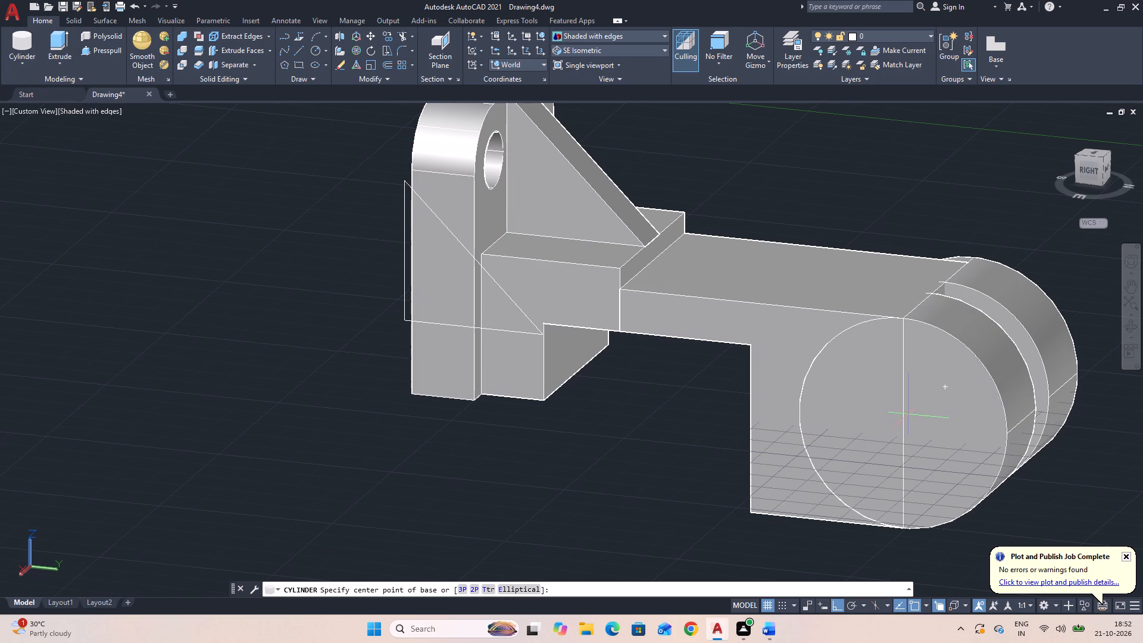
{"action": "left_click", "coordinate": [905, 423]}
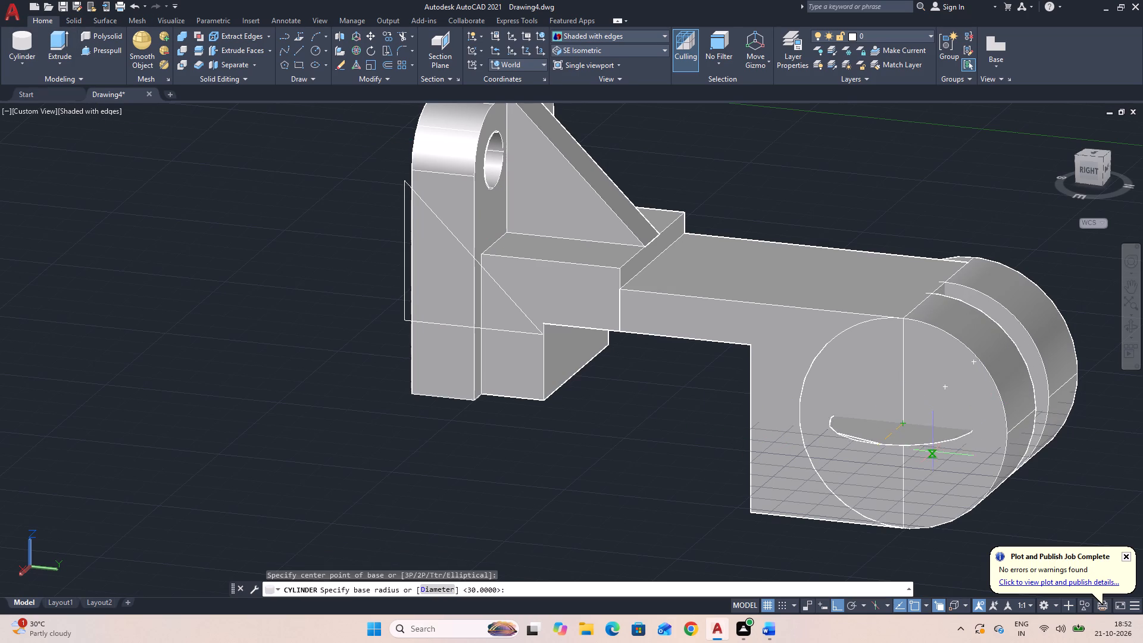
{"action": "type", "text": "15"}
{"action": "key", "text": "Return"}
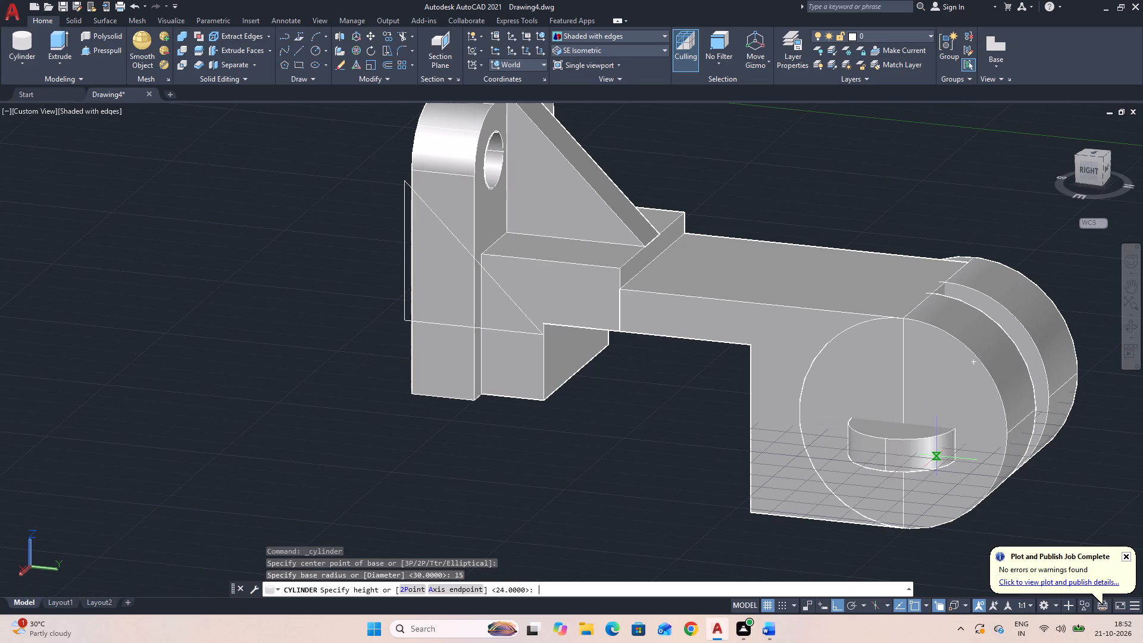
{"action": "left_click", "coordinate": [464, 588]}
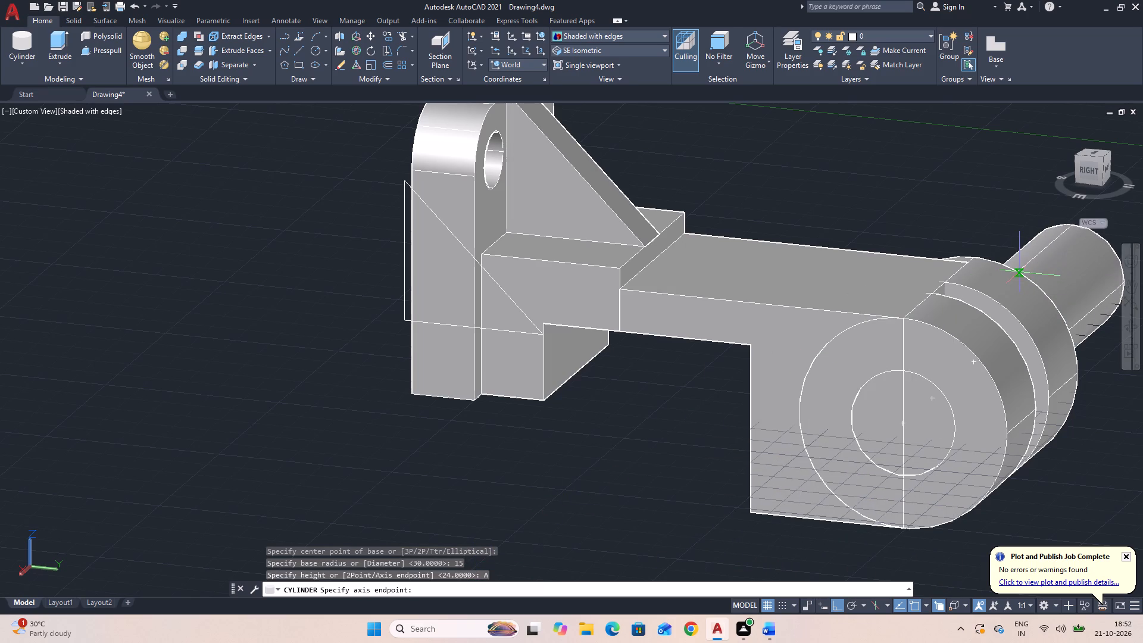
{"action": "type", "text": "24"}
{"action": "key", "text": "Return"}
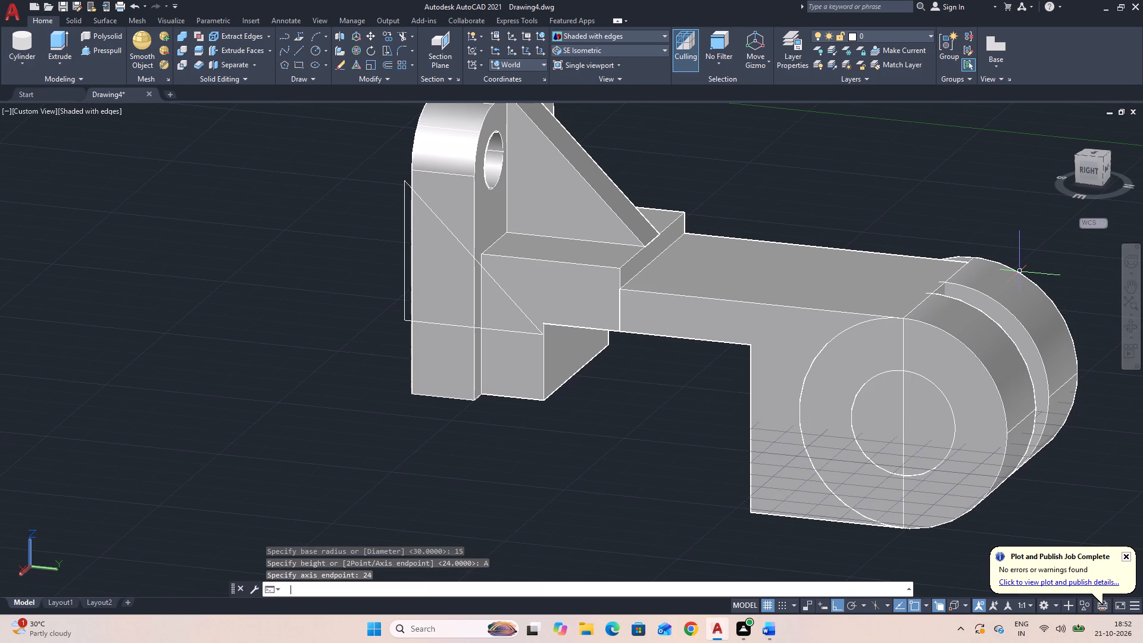
Move the new radius 30 and radius 15 cylinders together 5 outward along +X, using their outer face centre as base point.
{"action": "left_click", "coordinate": [963, 367]}
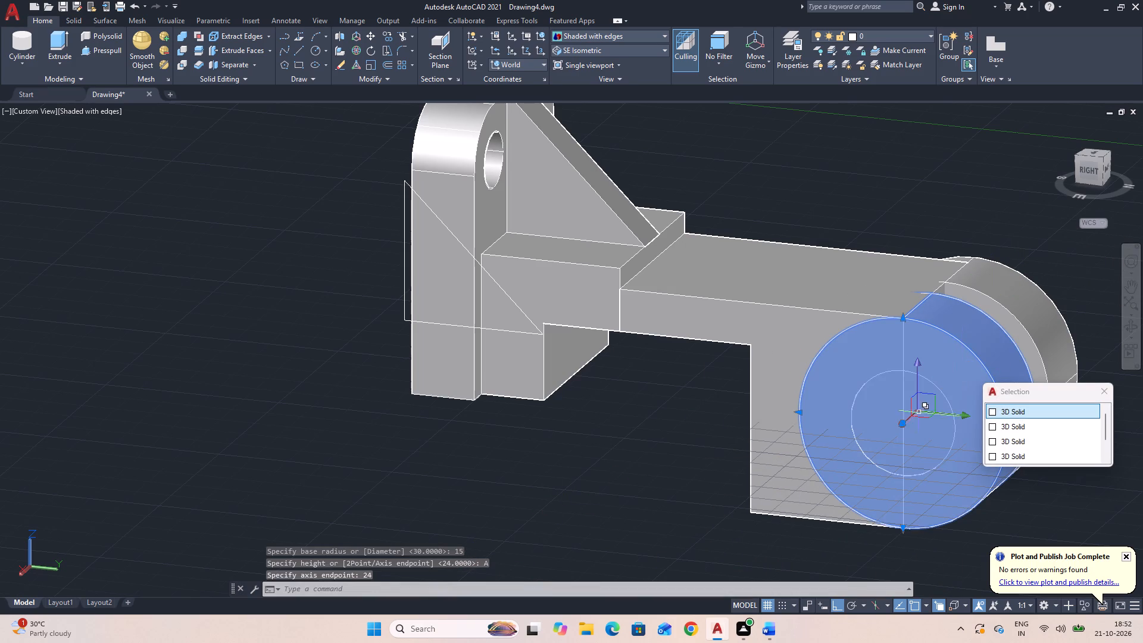
{"action": "left_click", "coordinate": [881, 402]}
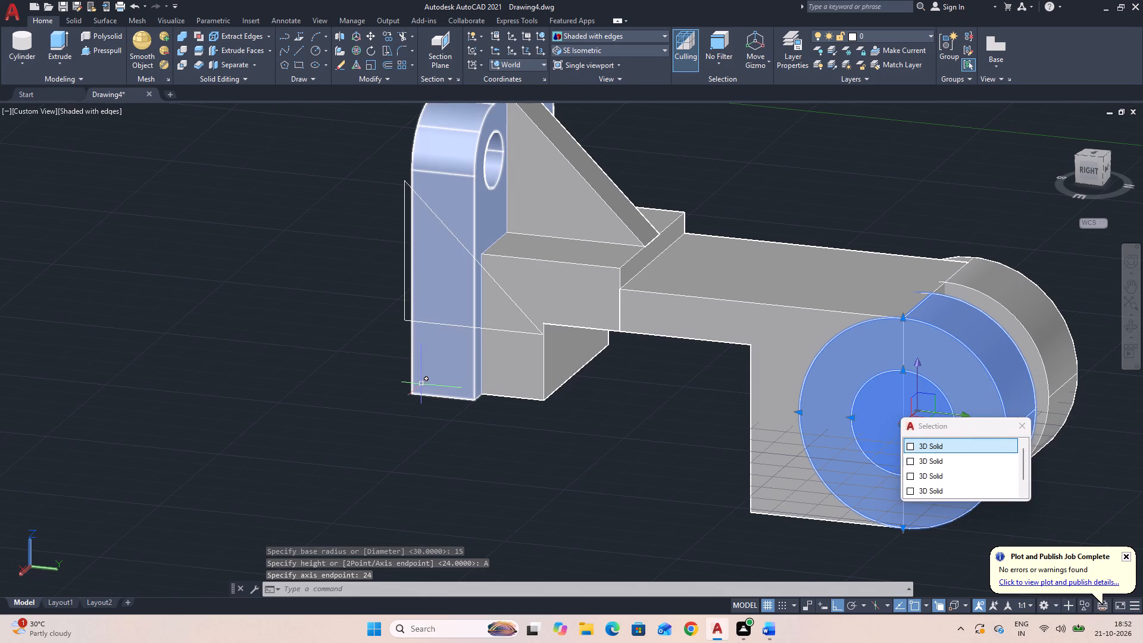
{"action": "type", "text": "M"}
{"action": "key", "text": "space"}
{"action": "key", "text": "space"}
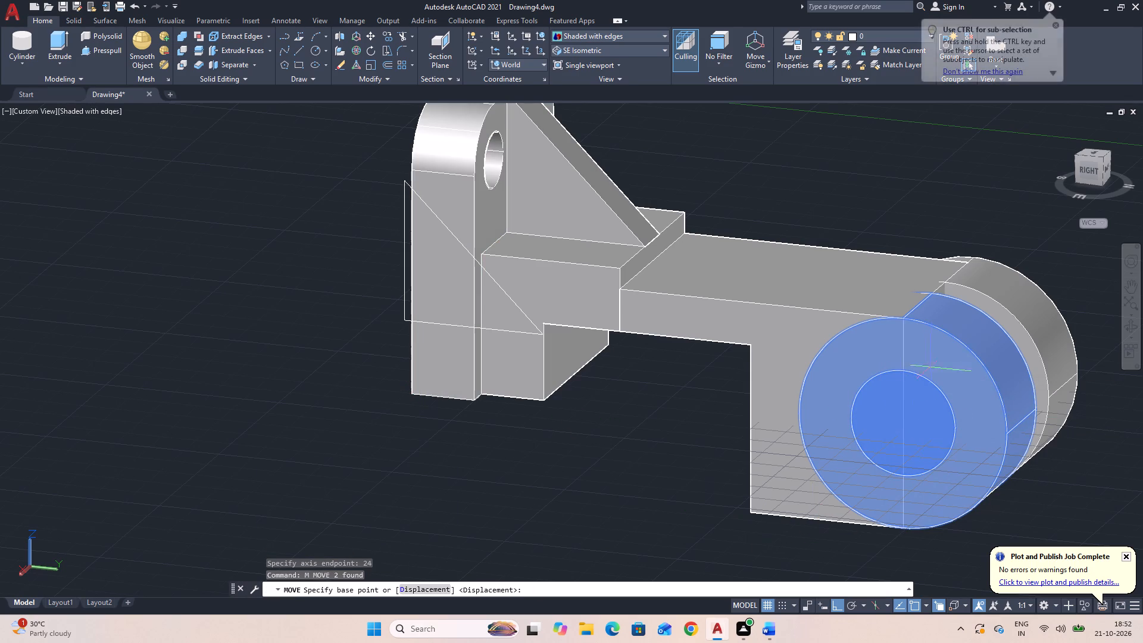
{"action": "left_click", "coordinate": [907, 424]}
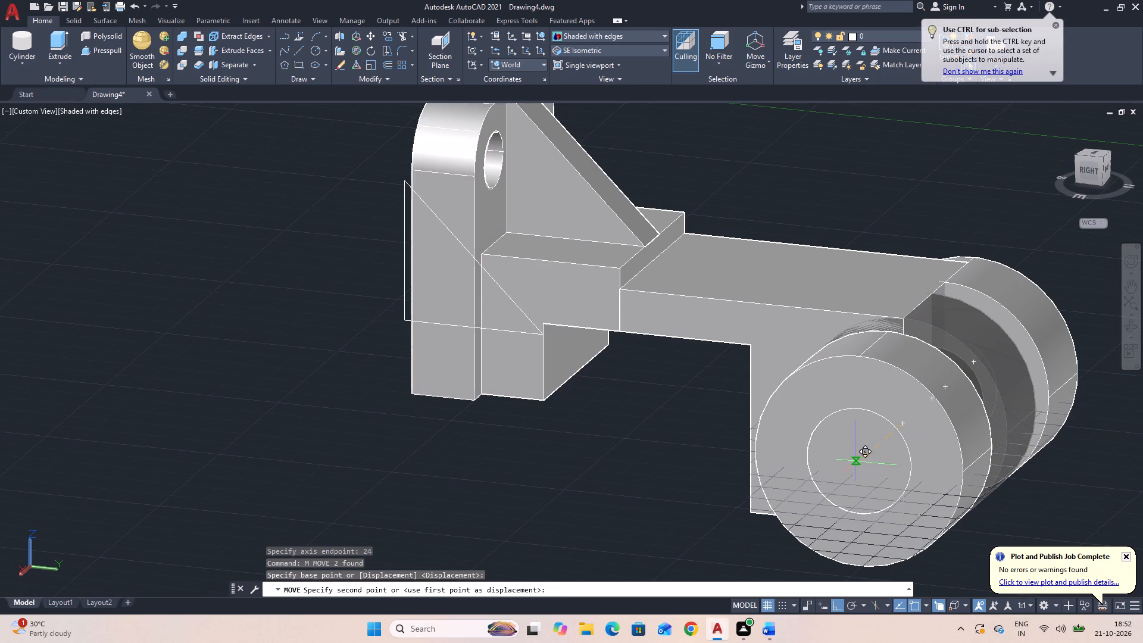
{"action": "key", "text": "5"}
{"action": "key", "text": "Return"}
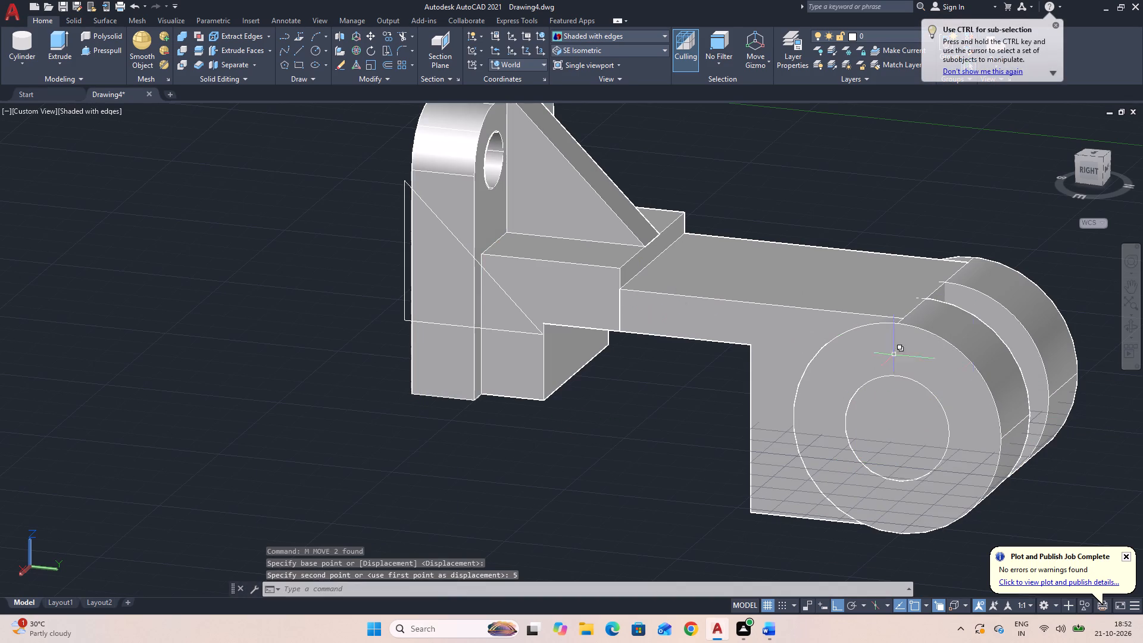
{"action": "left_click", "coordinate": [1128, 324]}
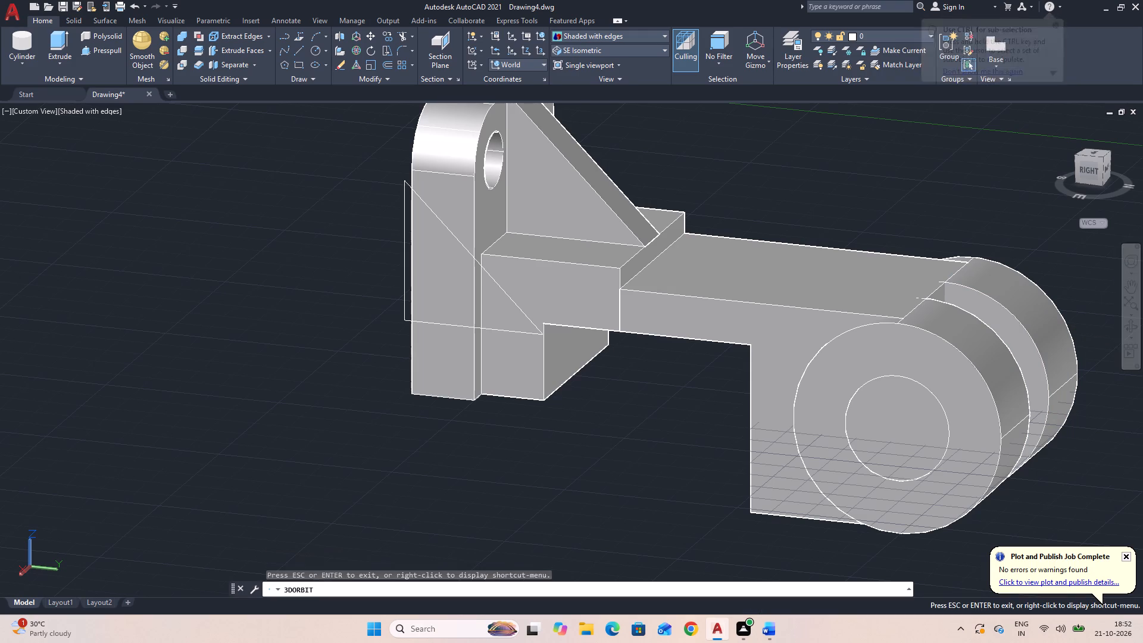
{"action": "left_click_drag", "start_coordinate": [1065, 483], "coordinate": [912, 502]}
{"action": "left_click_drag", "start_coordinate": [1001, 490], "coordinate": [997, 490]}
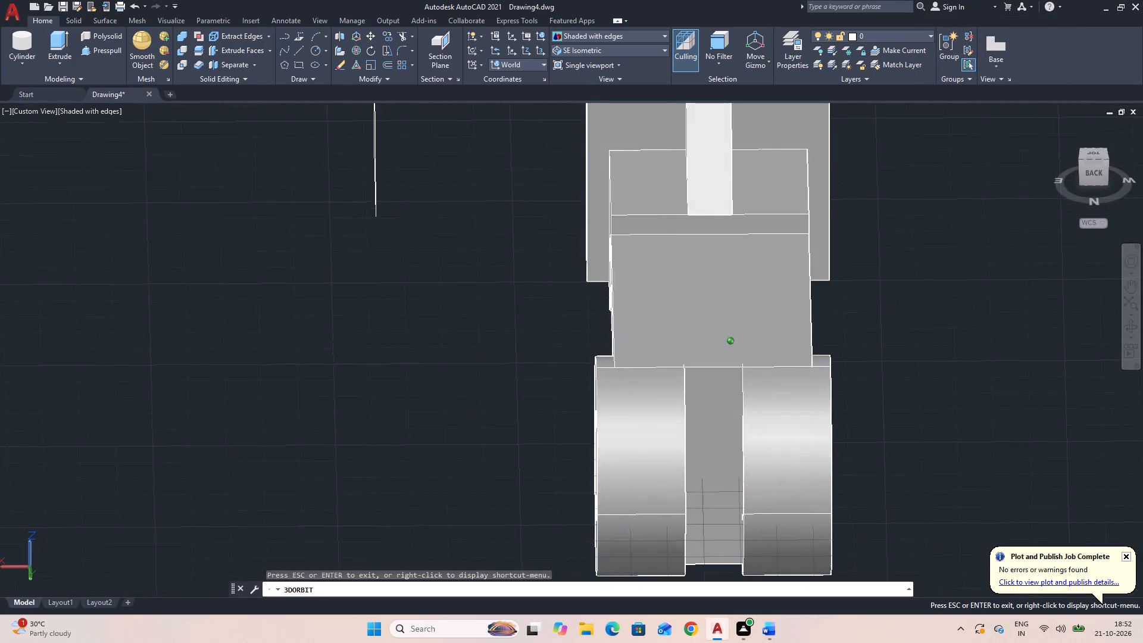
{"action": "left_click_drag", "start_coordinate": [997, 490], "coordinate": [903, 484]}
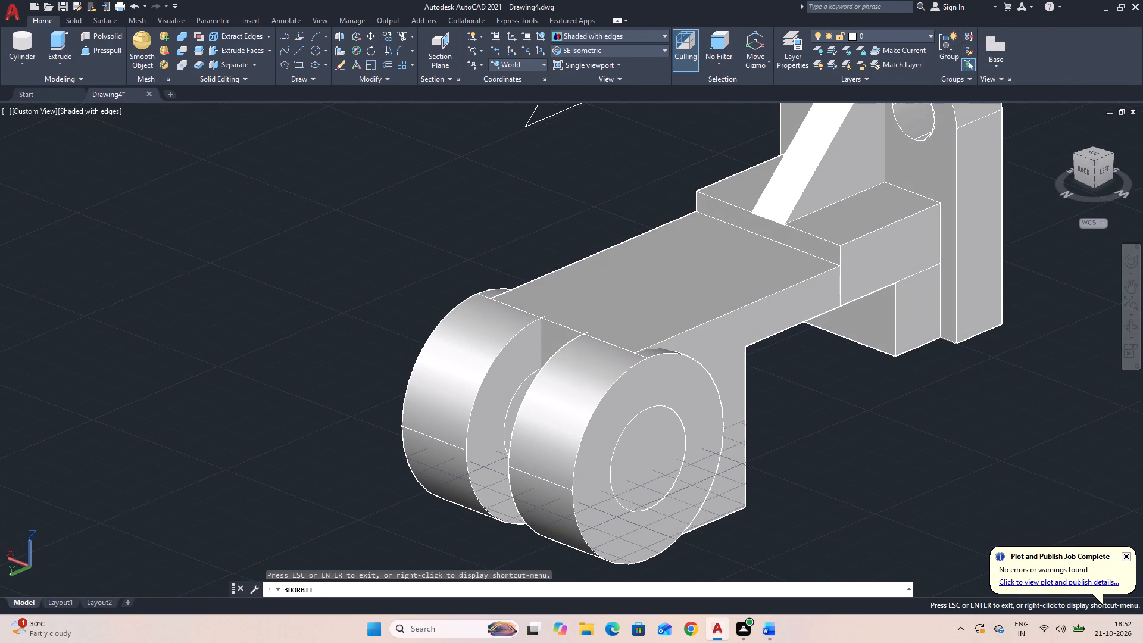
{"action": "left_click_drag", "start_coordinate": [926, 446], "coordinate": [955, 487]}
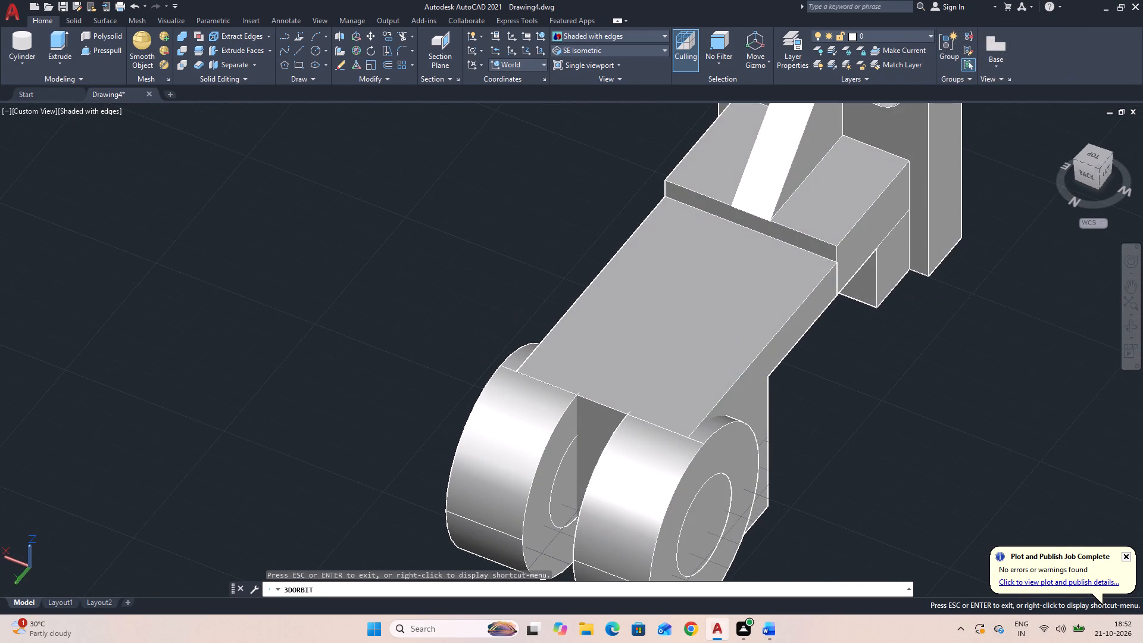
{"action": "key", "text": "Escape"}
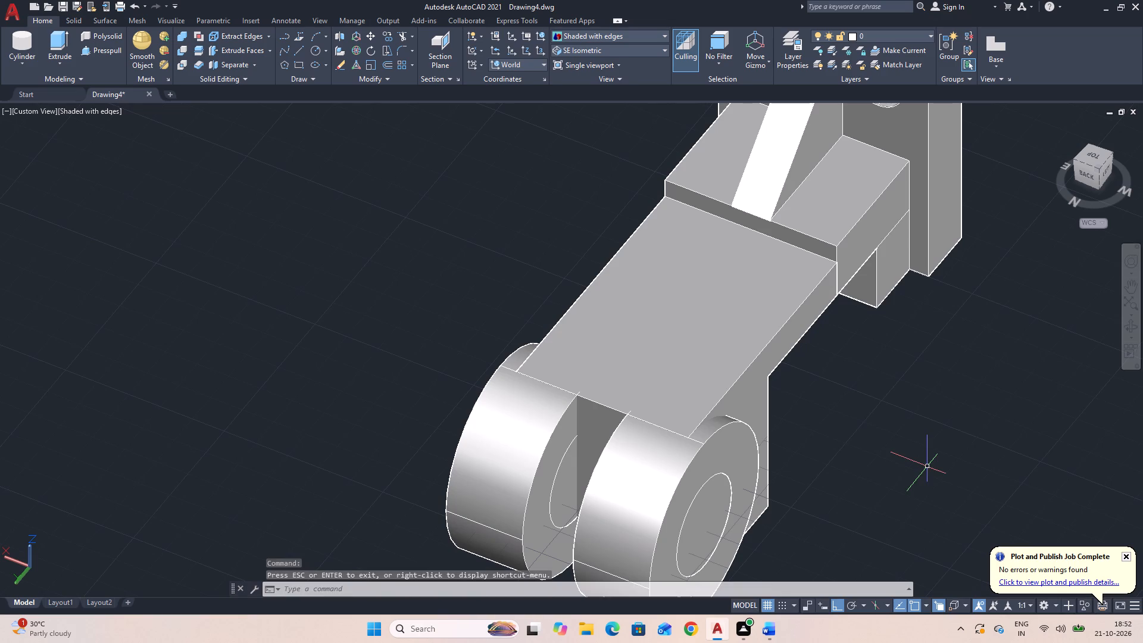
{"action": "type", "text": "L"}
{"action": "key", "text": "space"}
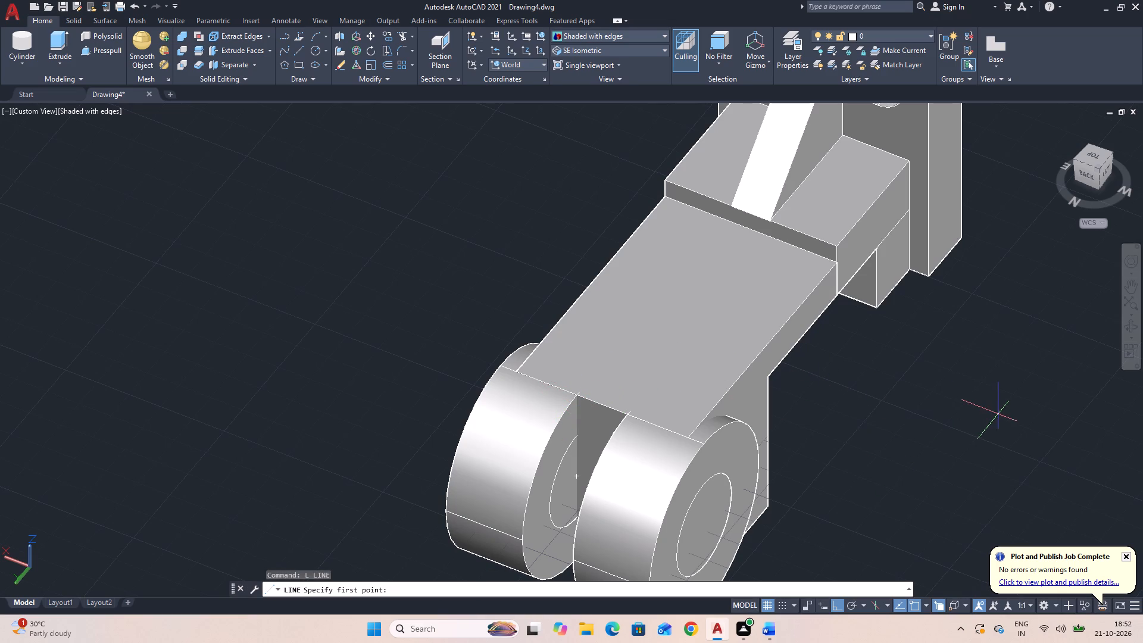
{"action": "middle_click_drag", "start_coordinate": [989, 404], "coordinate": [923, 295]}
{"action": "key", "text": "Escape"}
Subtract both radius 15 cylinders from the plate, rib, two boxes and both radius 30 cylinders.
{"action": "type", "text": "SU"}
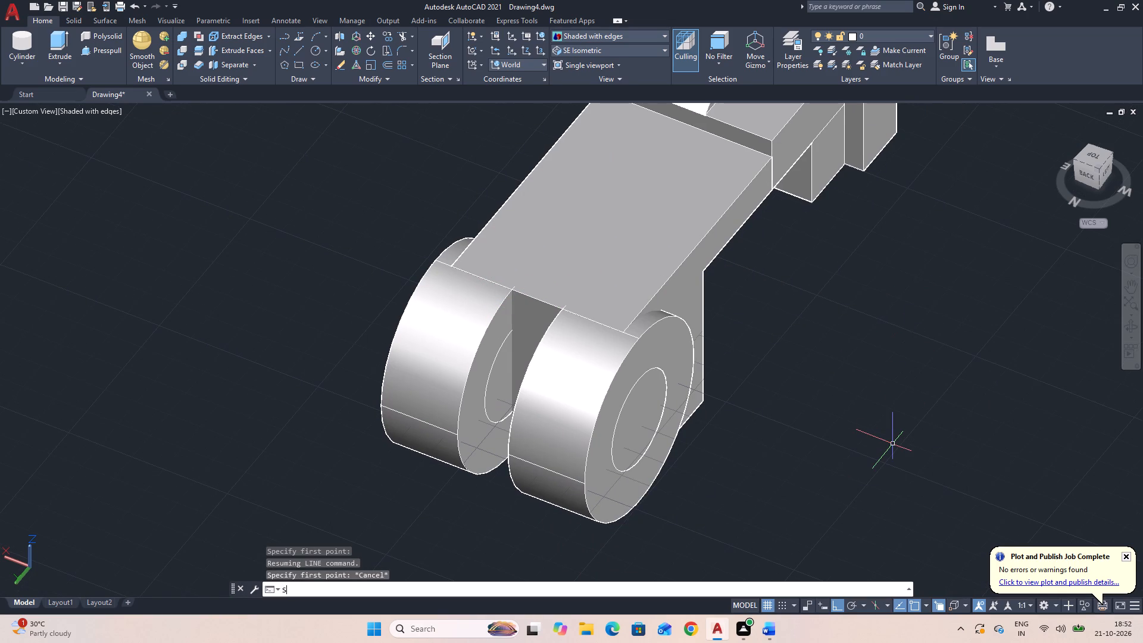
{"action": "key", "text": "space"}
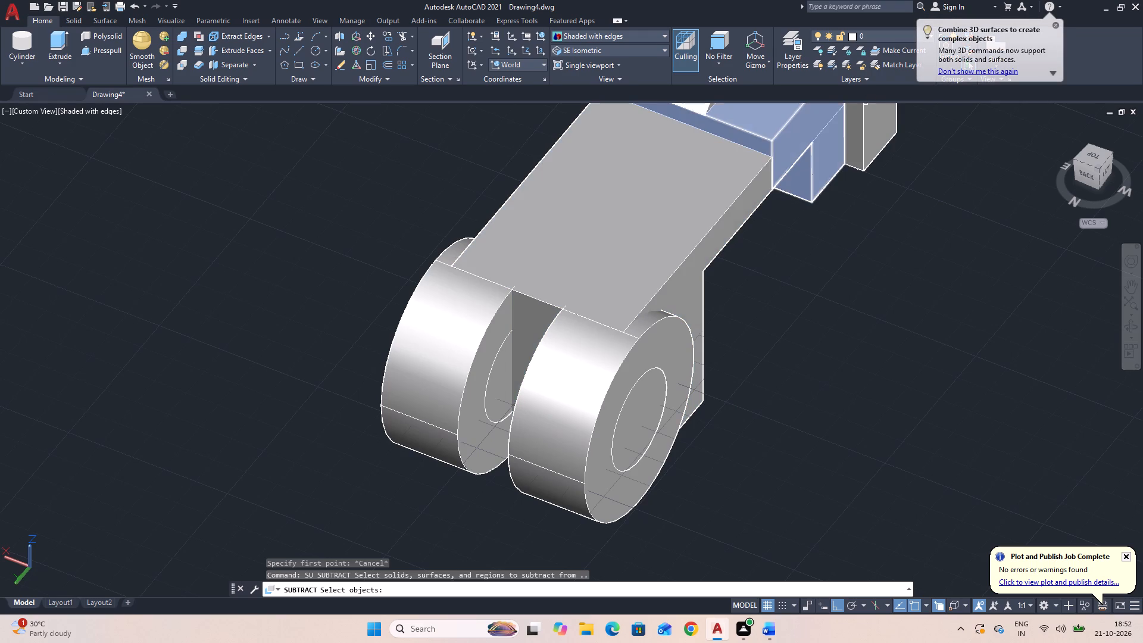
{"action": "scroll", "coordinate": [867, 141], "scroll_direction": "down", "scroll_amount": 2}
{"action": "middle_click_drag", "start_coordinate": [885, 170], "coordinate": [841, 280]}
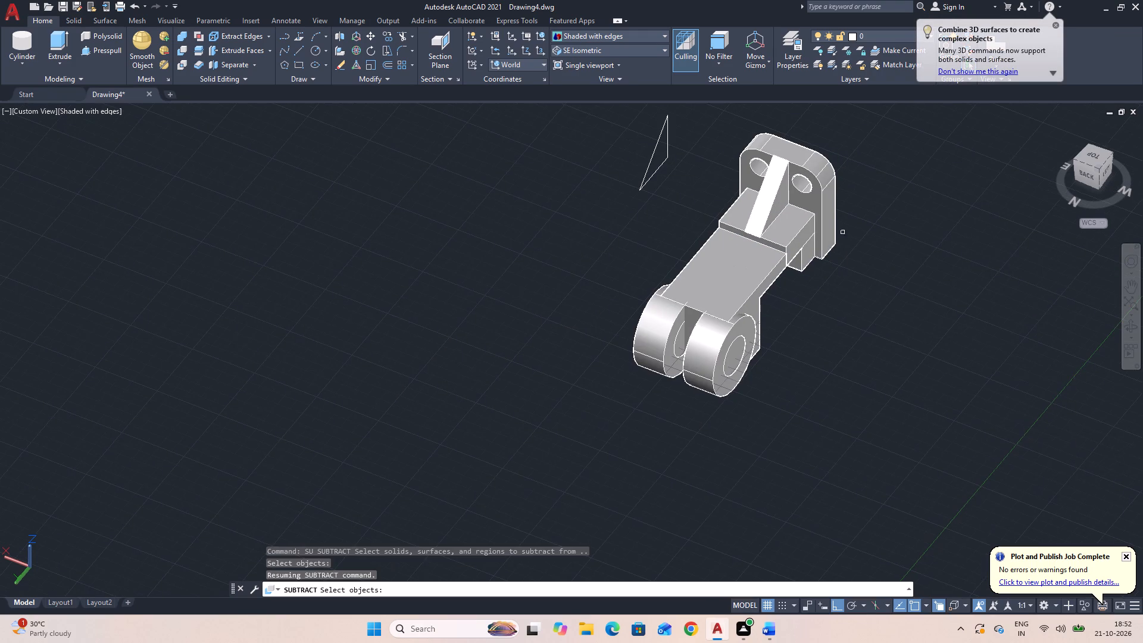
{"action": "left_click", "coordinate": [833, 221]}
{"action": "left_click", "coordinate": [802, 230]}
{"action": "left_click", "coordinate": [779, 205]}
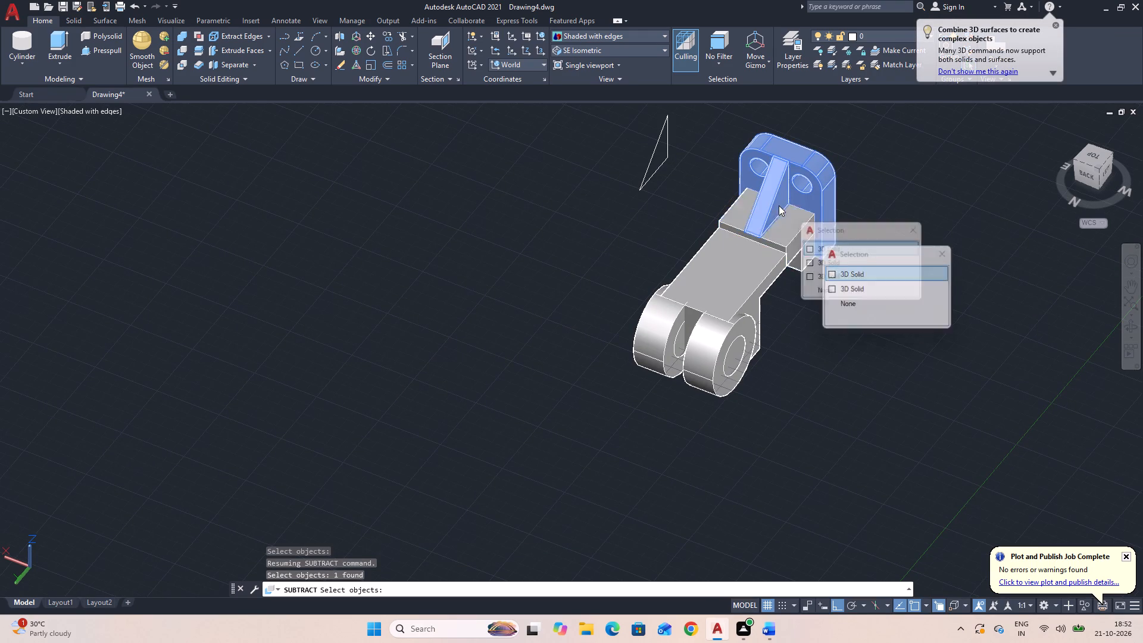
{"action": "left_click", "coordinate": [766, 255]}
{"action": "left_click", "coordinate": [745, 327]}
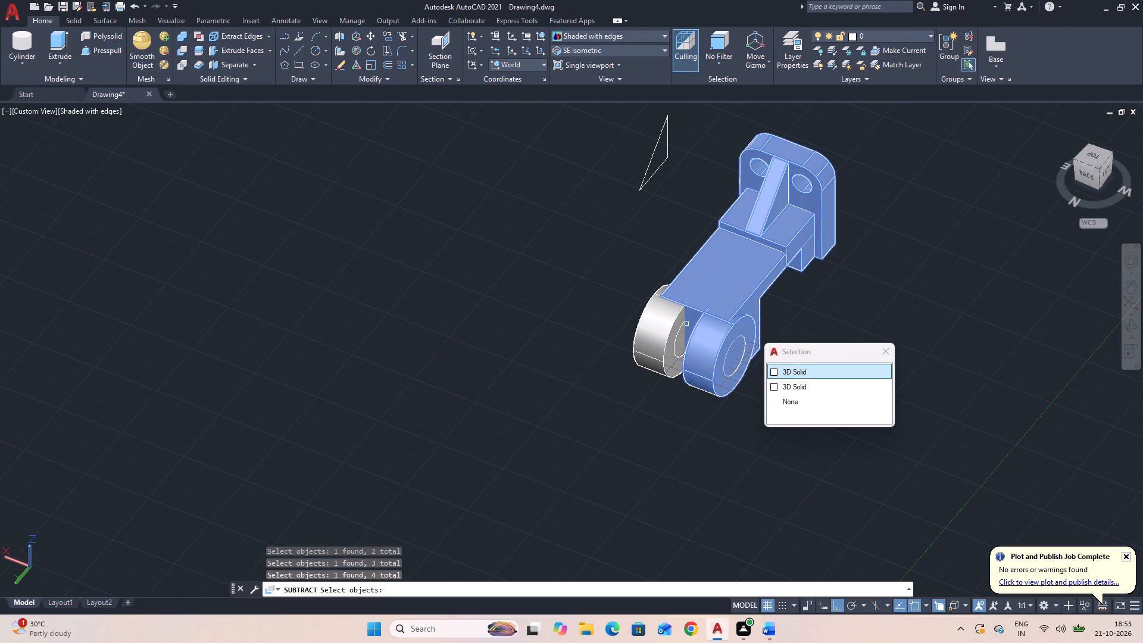
{"action": "left_click", "coordinate": [660, 327]}
{"action": "key", "text": "space"}
{"action": "key", "text": "space"}
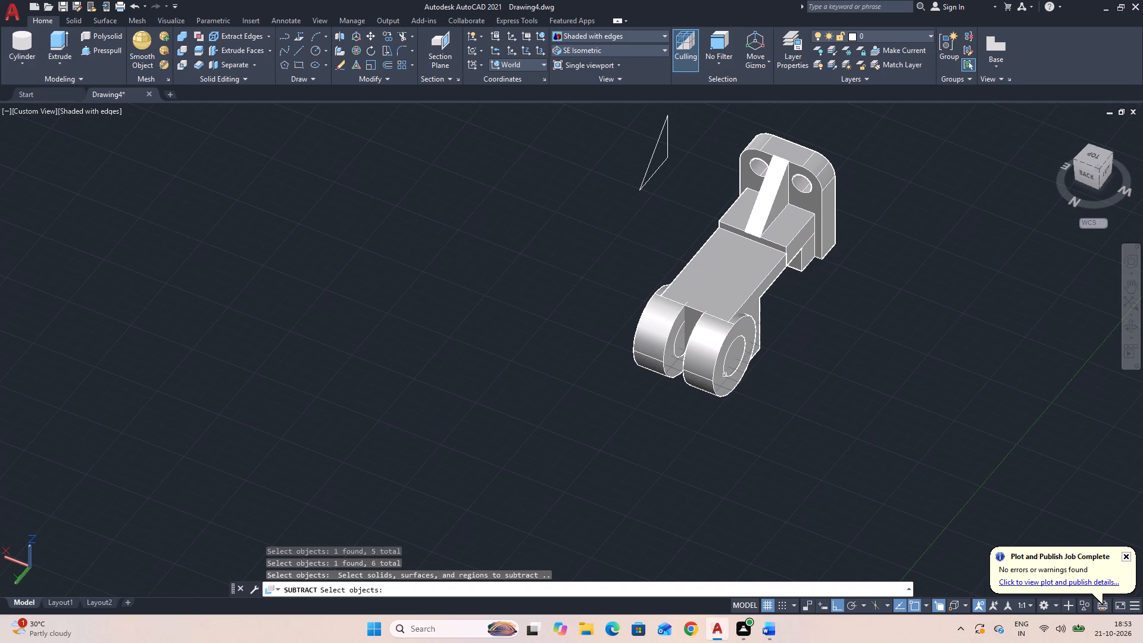
{"action": "scroll", "coordinate": [730, 368], "scroll_direction": "up", "scroll_amount": 3}
{"action": "left_click", "coordinate": [729, 363]}
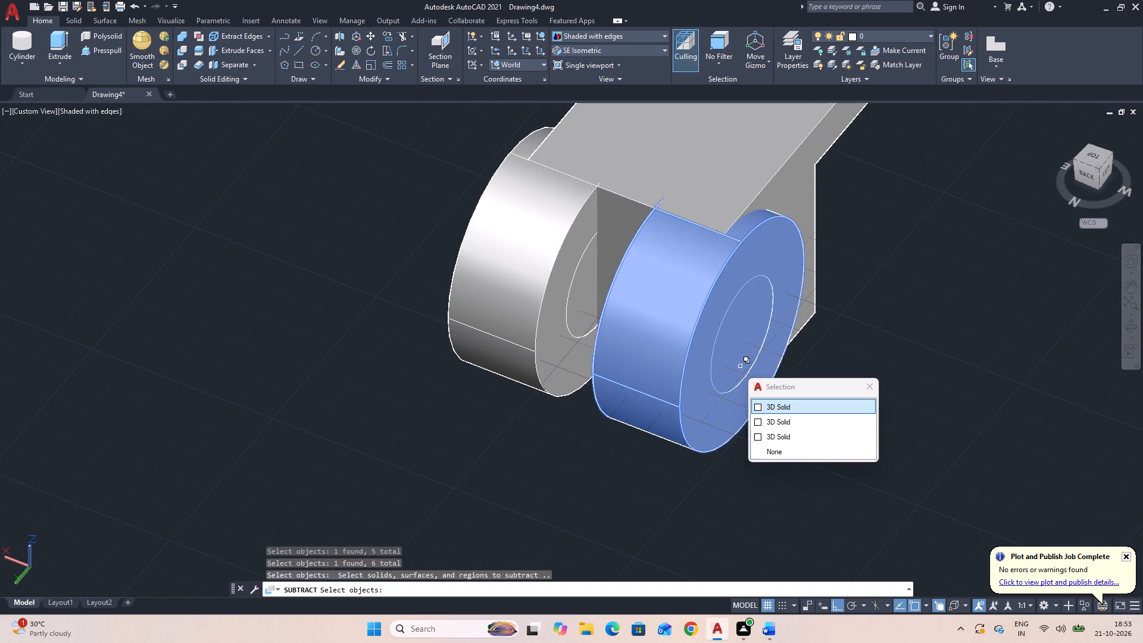
{"action": "left_click", "coordinate": [773, 420]}
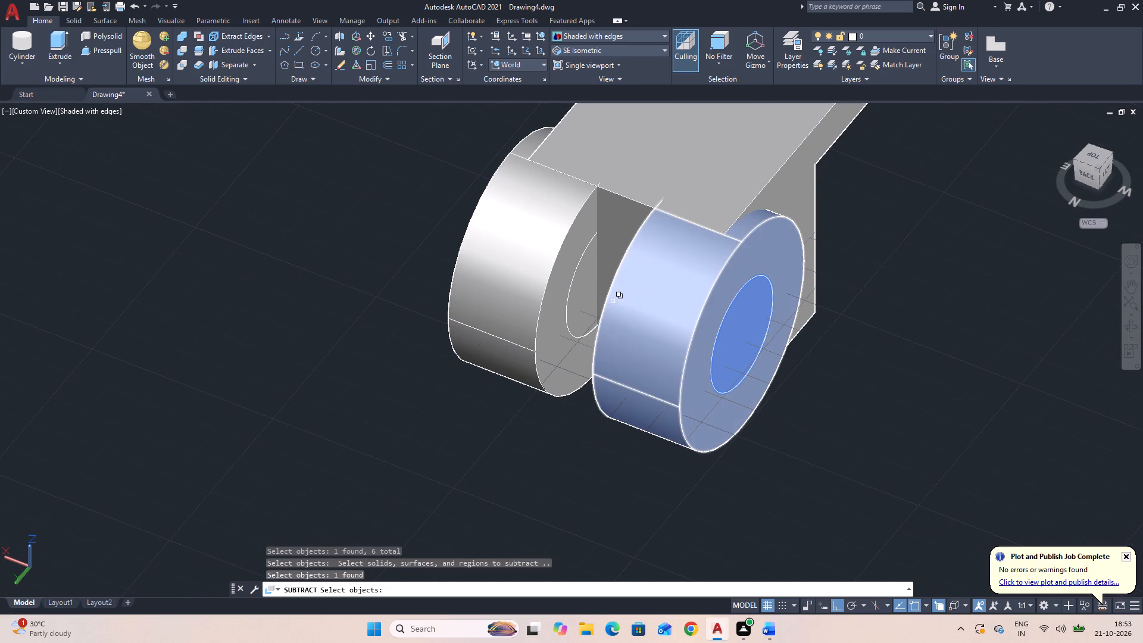
{"action": "left_click", "coordinate": [583, 283]}
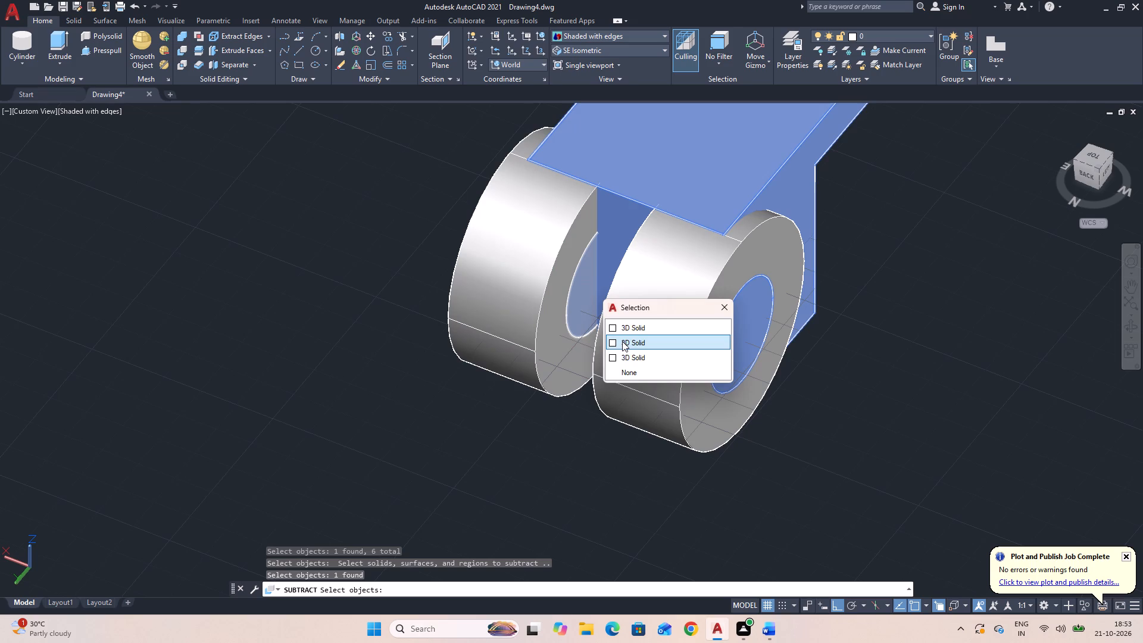
{"action": "left_click", "coordinate": [623, 341]}
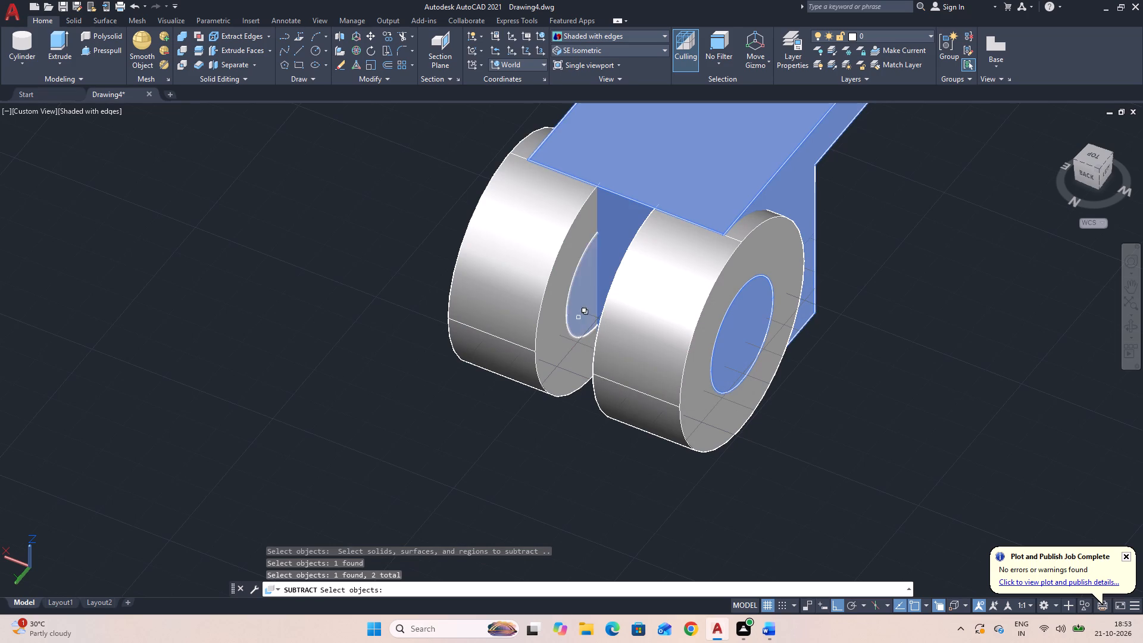
{"action": "left_click", "coordinate": [684, 187], "text": "shift"}
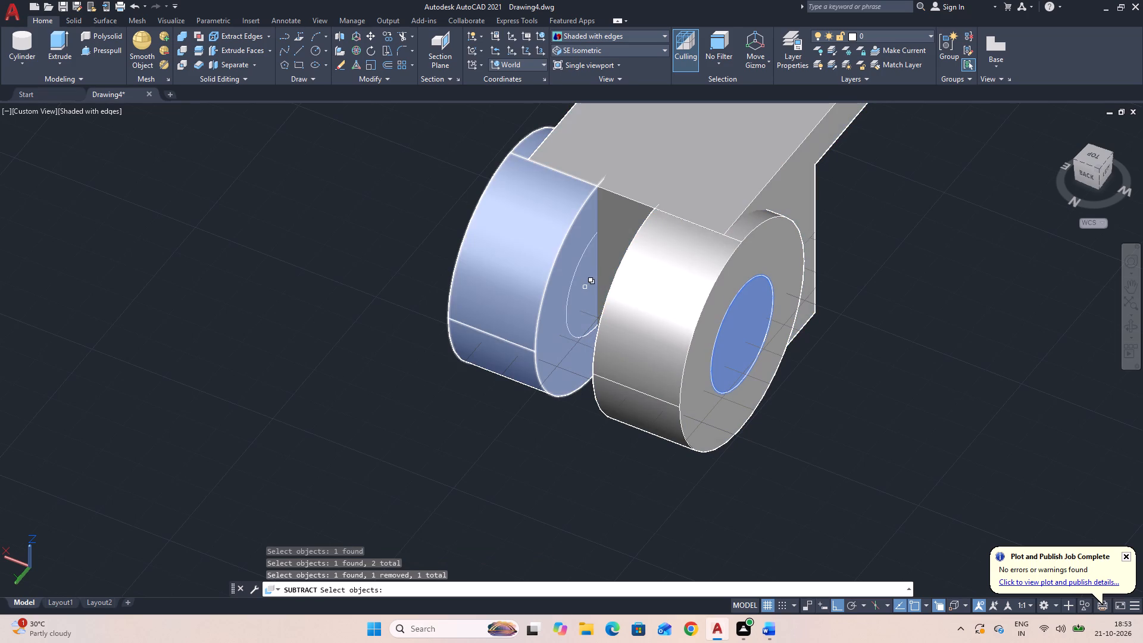
{"action": "left_click", "coordinate": [585, 288]}
{"action": "left_click", "coordinate": [614, 345]}
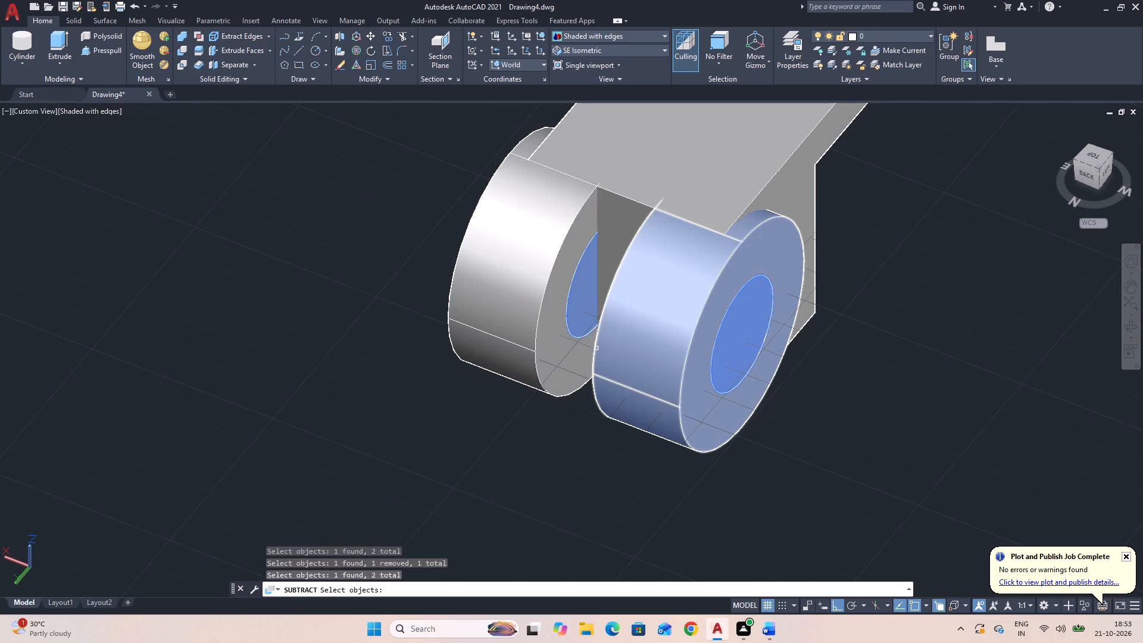
{"action": "key", "text": "space"}
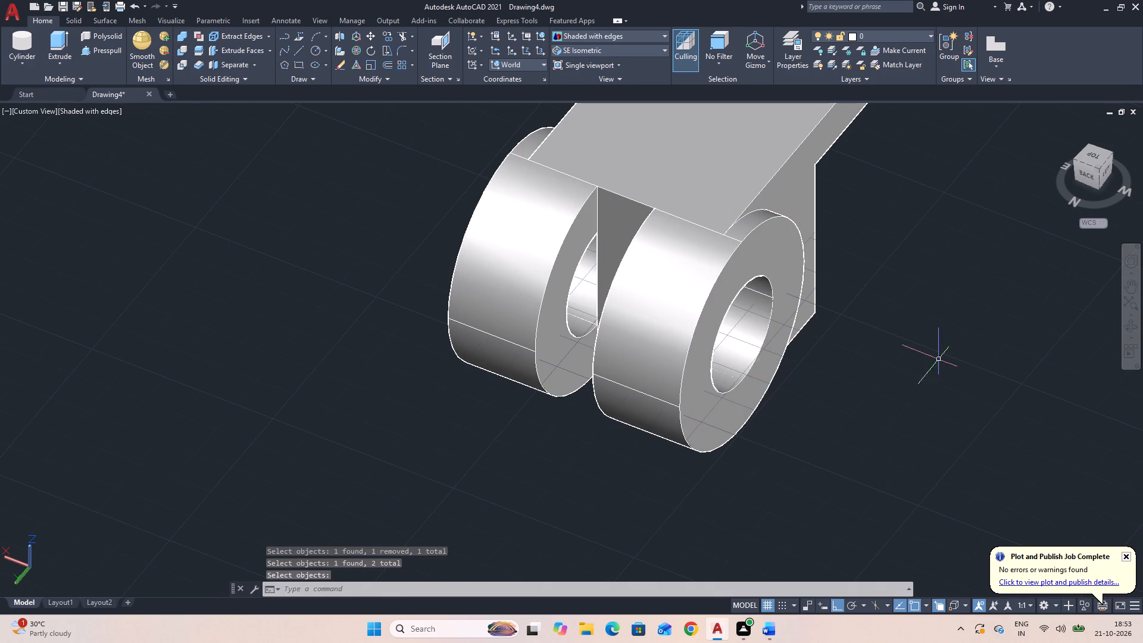
Presspull the leftover half-disc of the larger box inside the radius 15 bore through the body to clear the bore.
{"action": "left_click", "coordinate": [1133, 326]}
{"action": "left_click_drag", "start_coordinate": [1035, 348], "coordinate": [959, 241]}
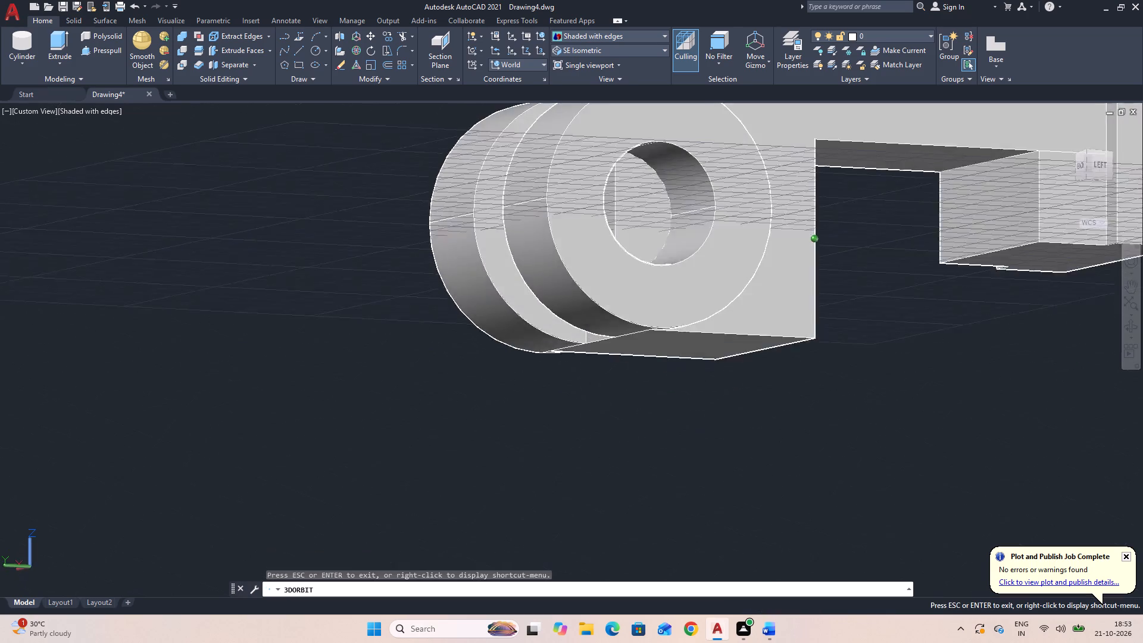
{"action": "left_click_drag", "start_coordinate": [959, 241], "coordinate": [910, 273]}
{"action": "left_click", "coordinate": [109, 50]}
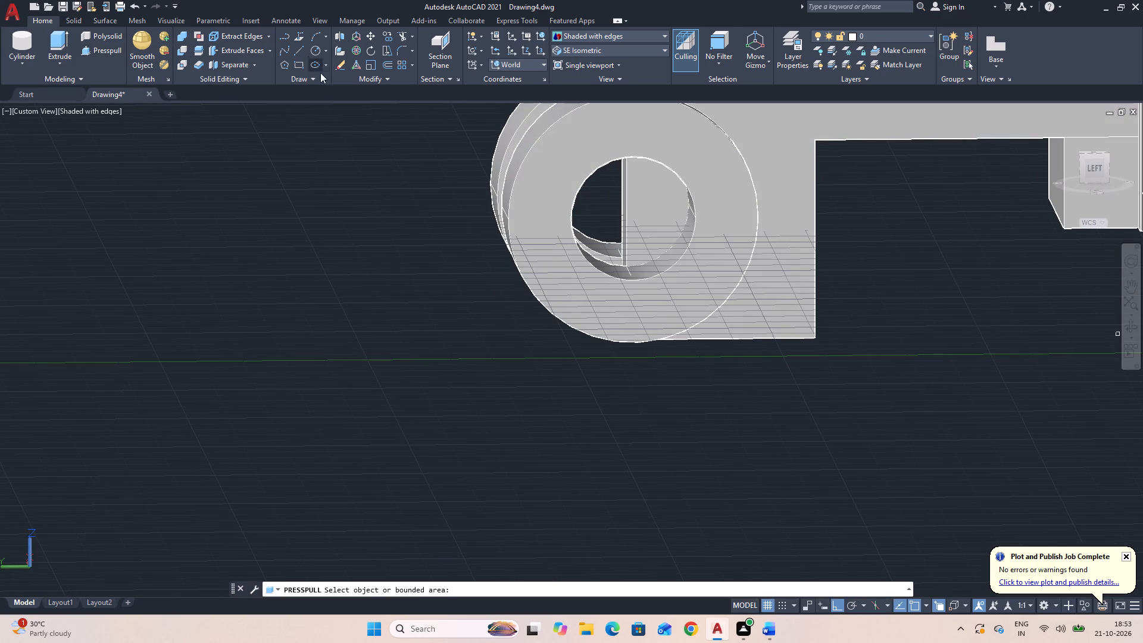
{"action": "left_click", "coordinate": [639, 215]}
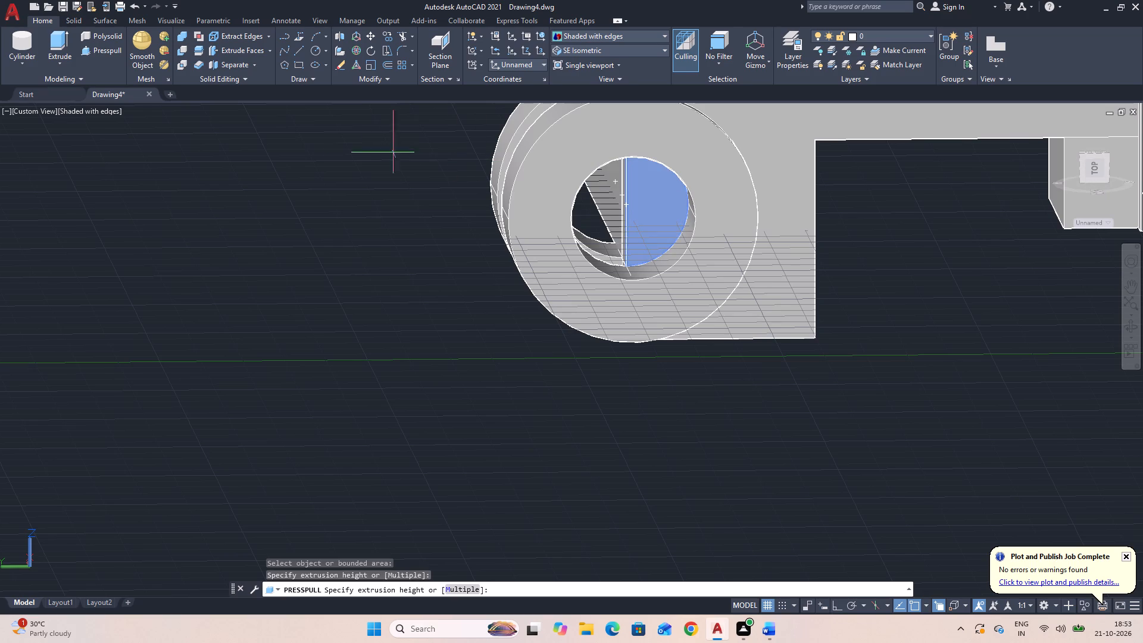
{"action": "left_click", "coordinate": [358, 154]}
{"action": "middle_click_drag", "start_coordinate": [1020, 360], "coordinate": [890, 419]}
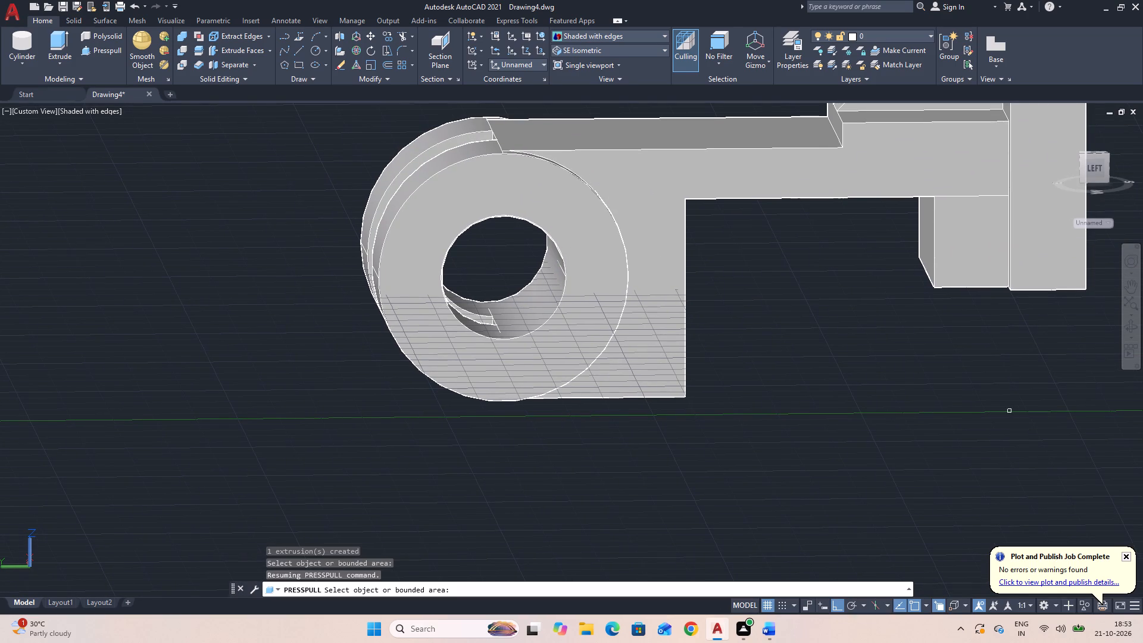
{"action": "key", "text": "Escape"}
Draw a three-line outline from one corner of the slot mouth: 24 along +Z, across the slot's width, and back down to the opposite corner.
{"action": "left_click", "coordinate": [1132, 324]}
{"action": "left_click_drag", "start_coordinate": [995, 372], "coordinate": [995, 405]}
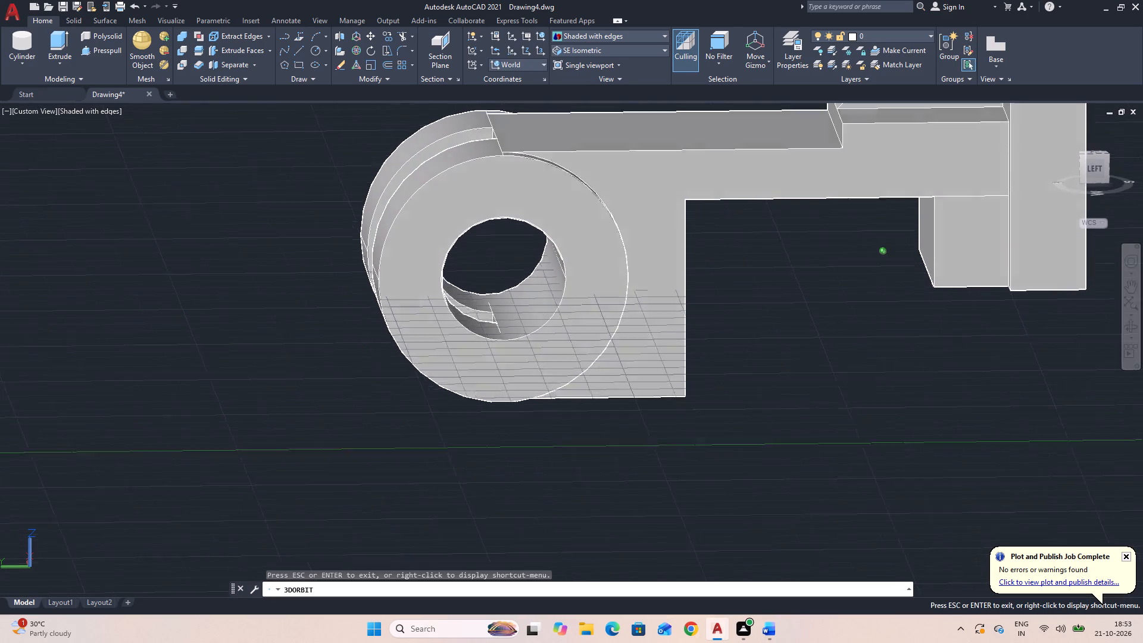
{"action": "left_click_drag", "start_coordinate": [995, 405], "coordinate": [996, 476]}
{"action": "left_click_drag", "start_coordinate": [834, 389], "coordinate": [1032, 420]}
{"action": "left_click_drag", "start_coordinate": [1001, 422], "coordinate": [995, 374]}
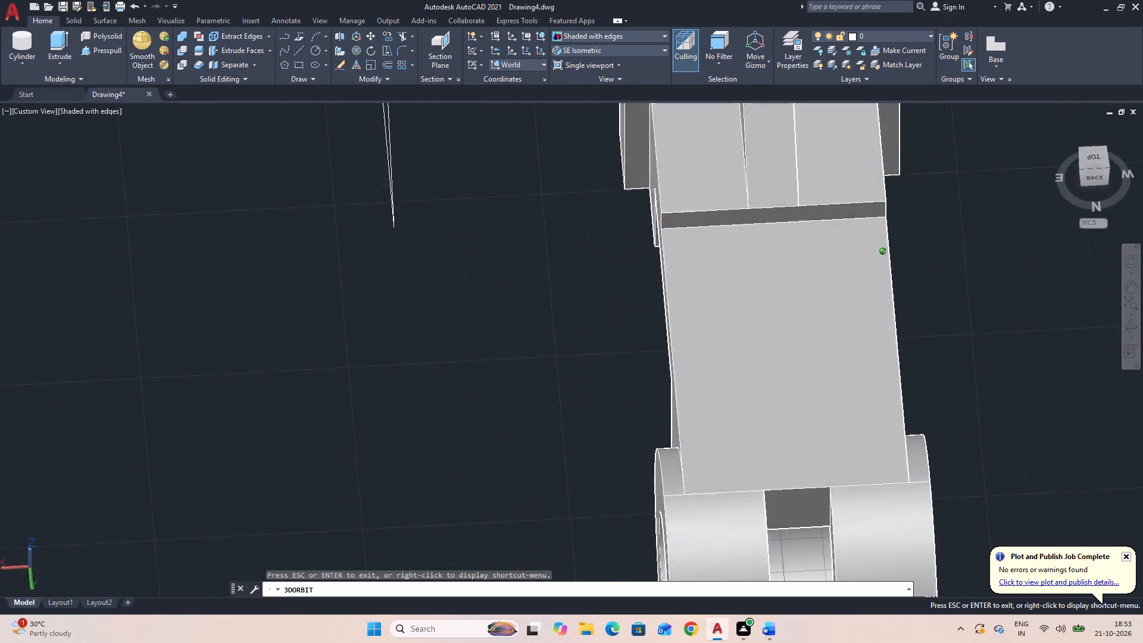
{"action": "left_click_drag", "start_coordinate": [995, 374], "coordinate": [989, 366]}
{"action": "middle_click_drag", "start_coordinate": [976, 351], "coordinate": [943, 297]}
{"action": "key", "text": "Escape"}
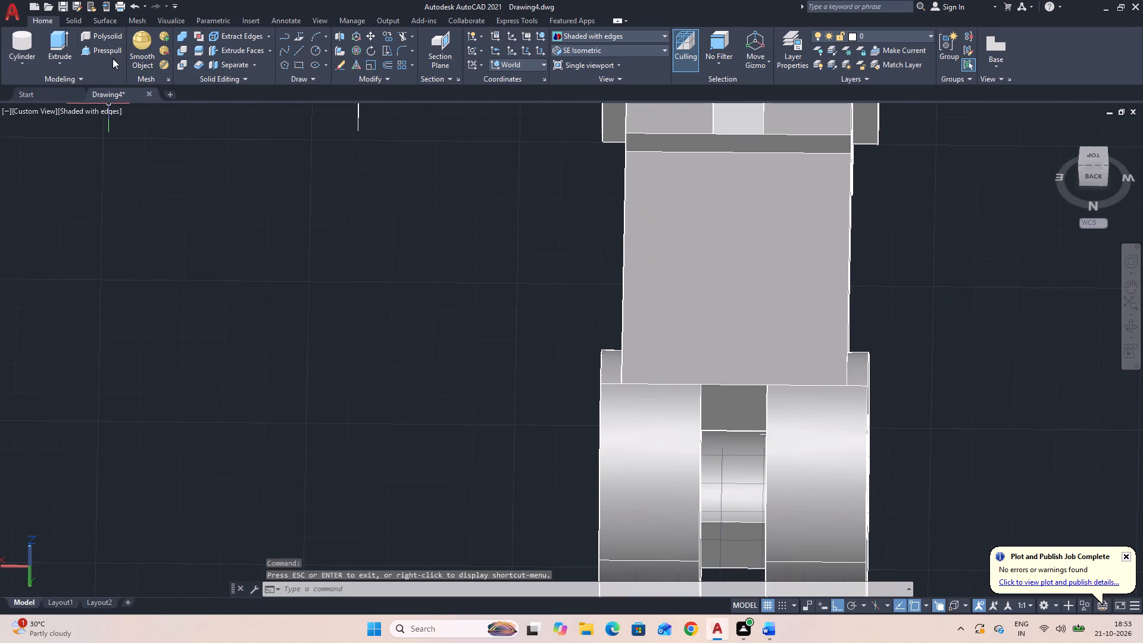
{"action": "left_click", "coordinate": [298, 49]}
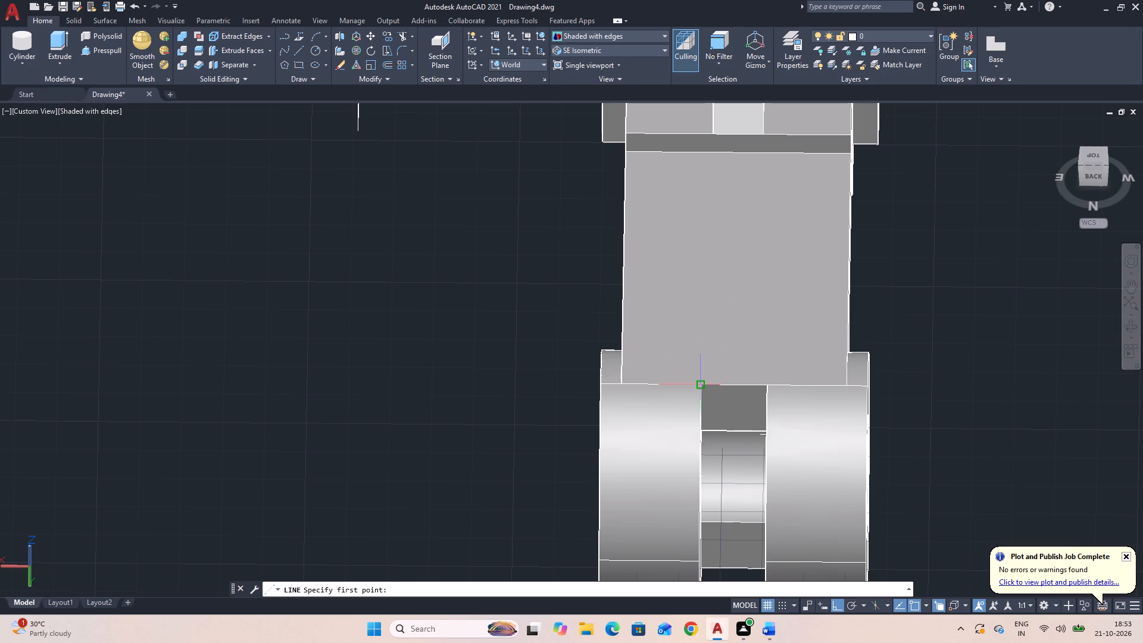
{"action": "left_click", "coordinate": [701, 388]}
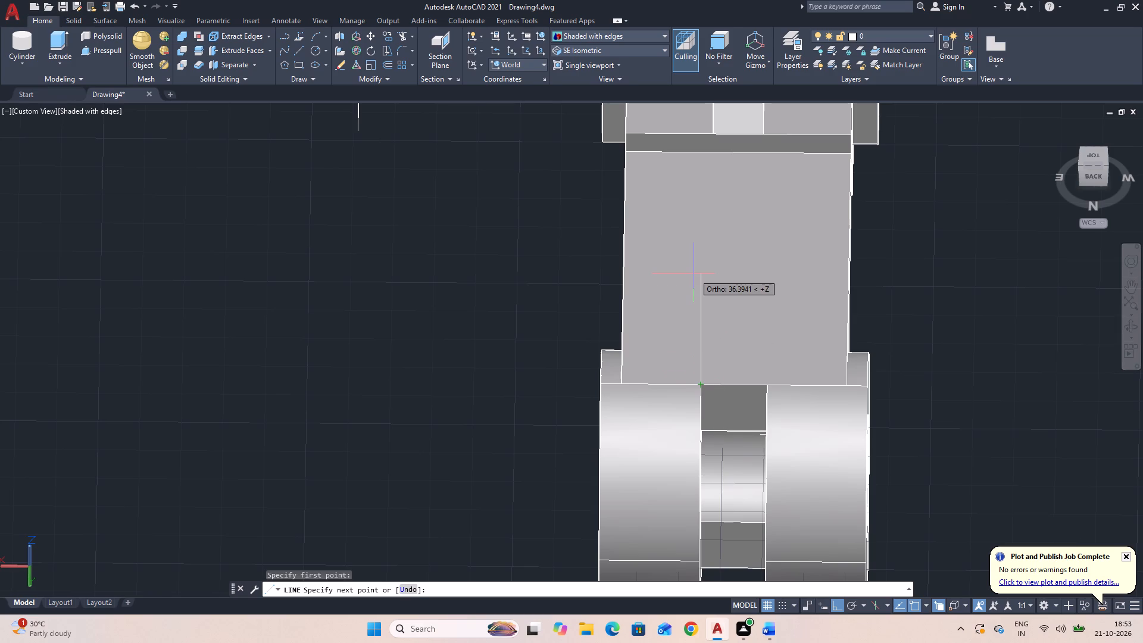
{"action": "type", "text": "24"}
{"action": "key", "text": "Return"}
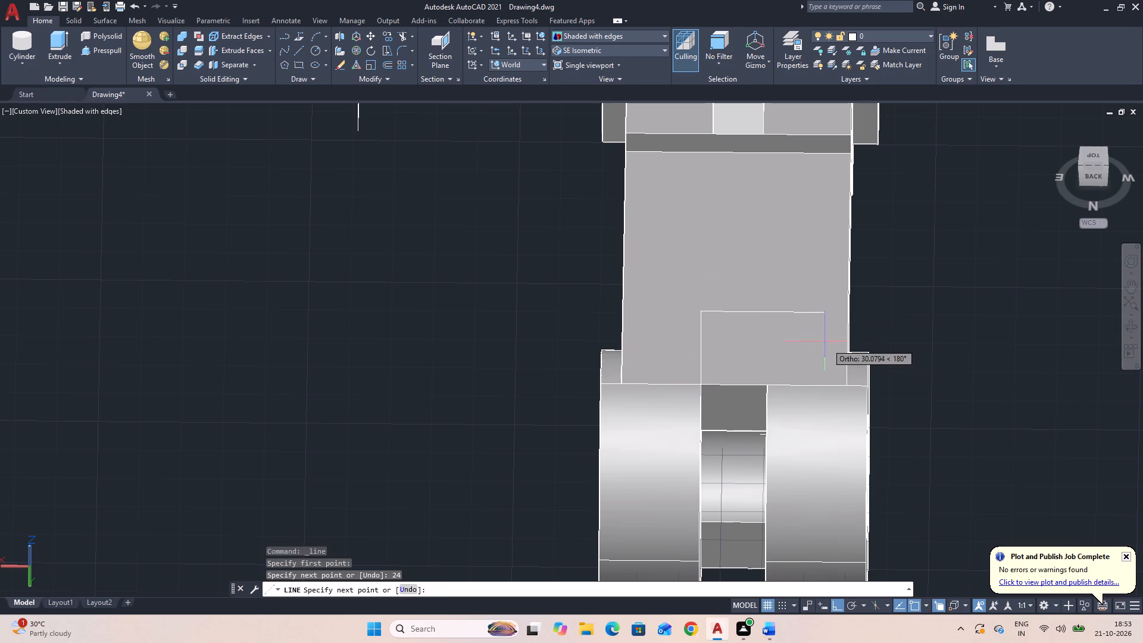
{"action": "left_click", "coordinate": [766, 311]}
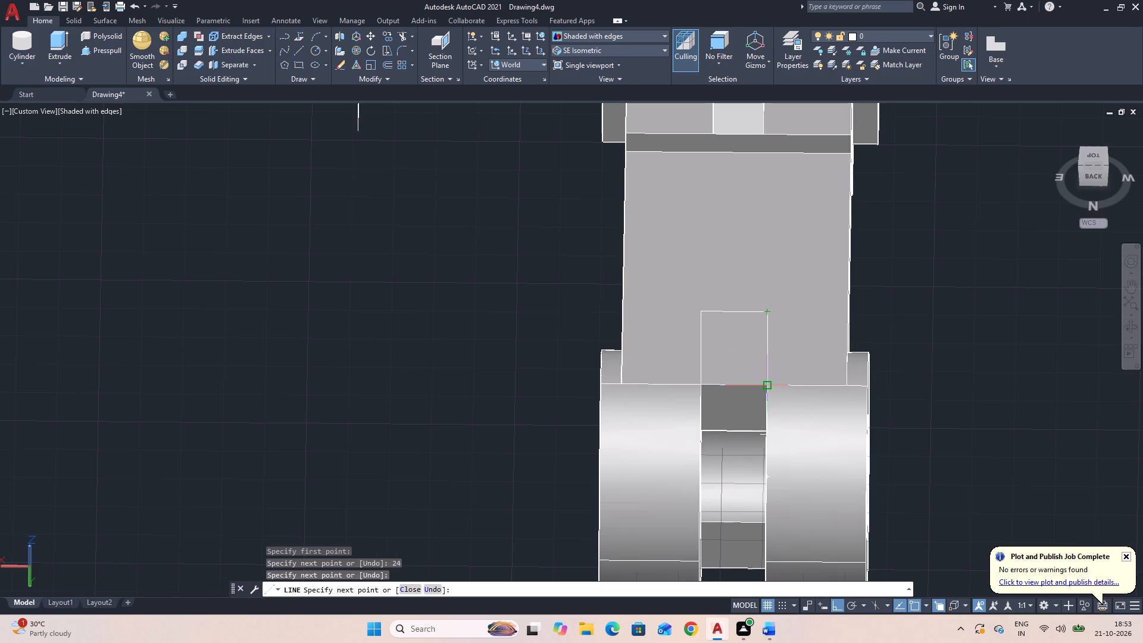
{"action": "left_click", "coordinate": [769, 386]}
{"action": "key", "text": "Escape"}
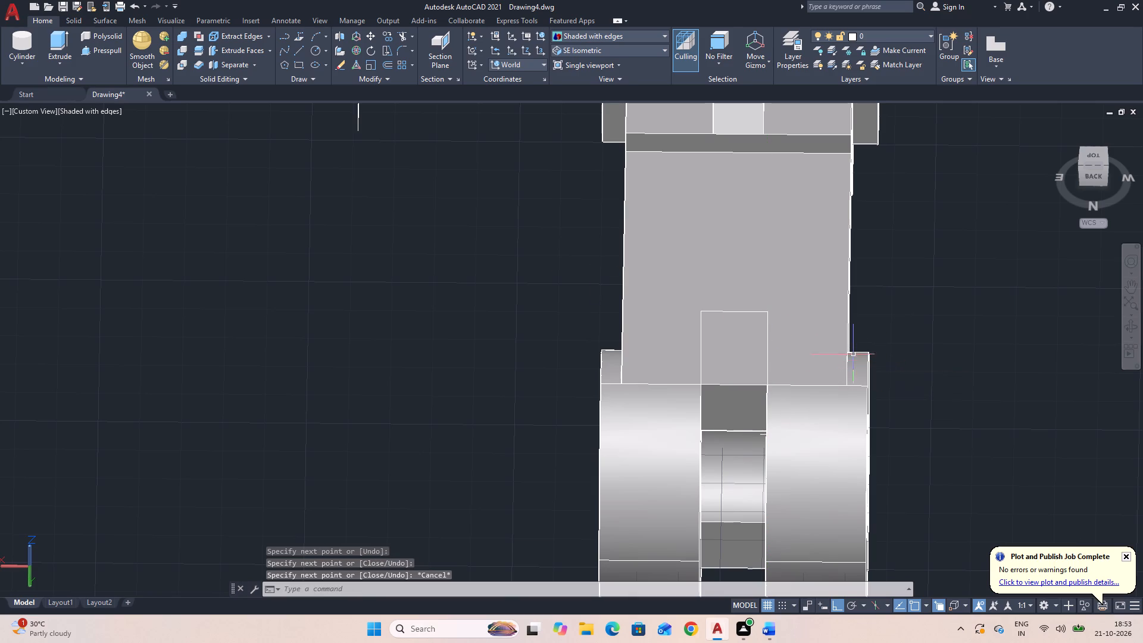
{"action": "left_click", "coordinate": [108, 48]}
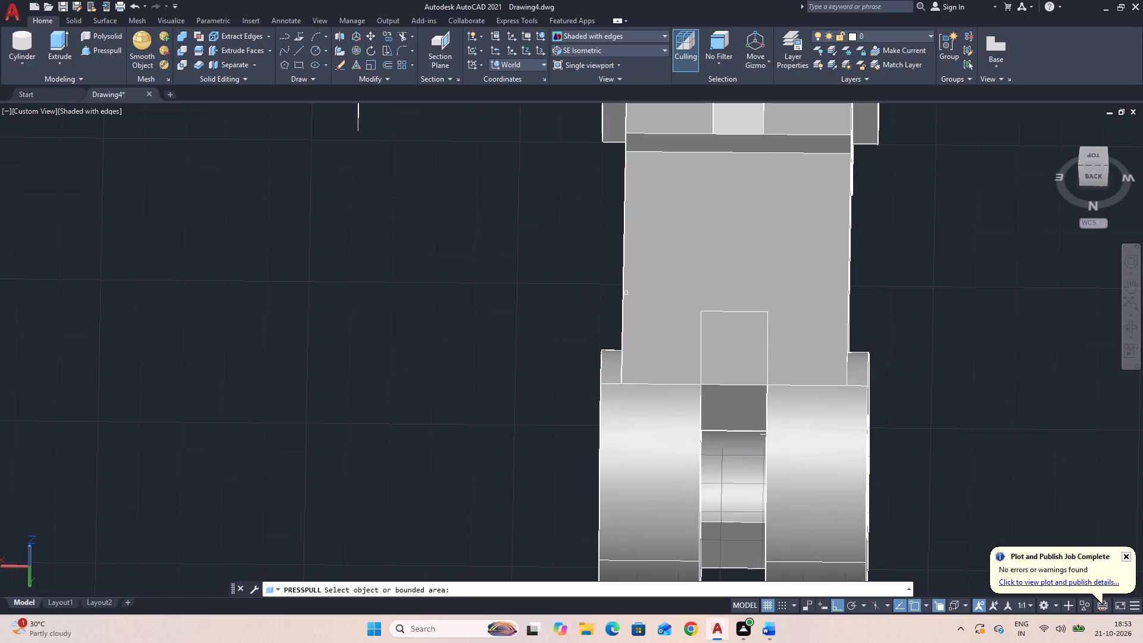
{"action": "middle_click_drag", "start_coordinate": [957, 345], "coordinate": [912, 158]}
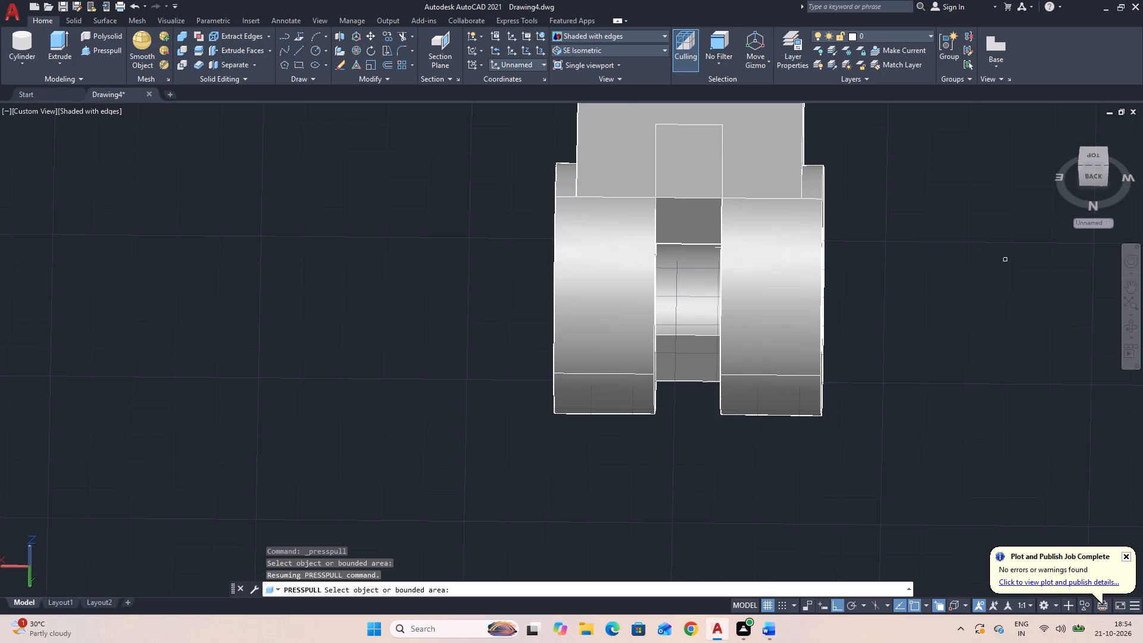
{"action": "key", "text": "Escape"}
Draw a line across the slot mouth between its two upper corners to close the outline.
{"action": "left_click", "coordinate": [296, 49]}
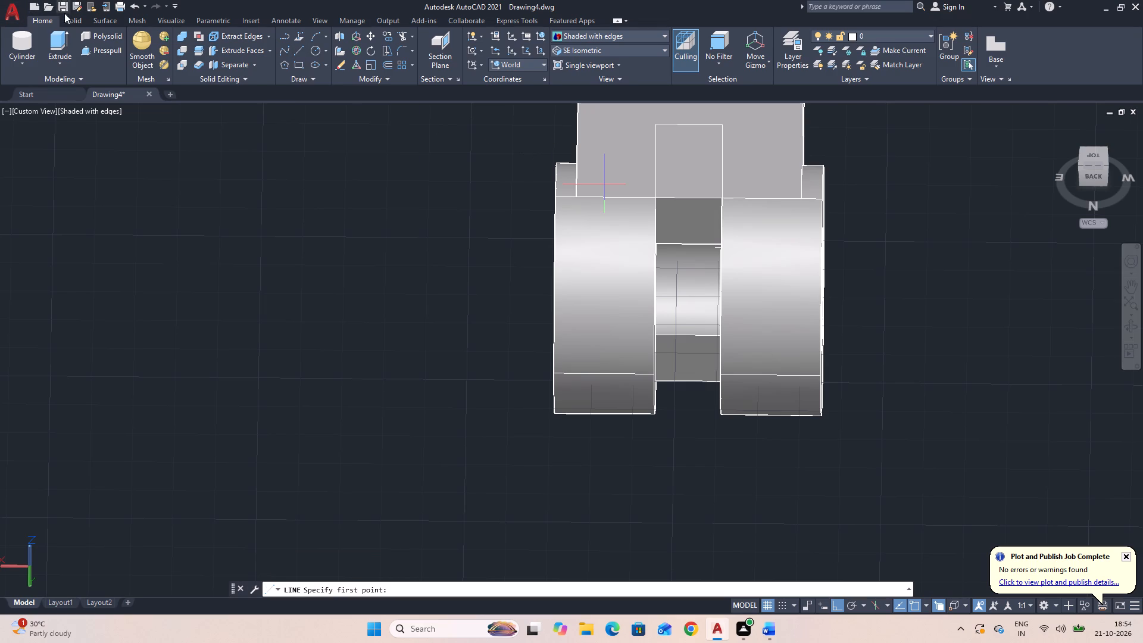
{"action": "left_click", "coordinate": [658, 194]}
{"action": "left_click", "coordinate": [722, 195]}
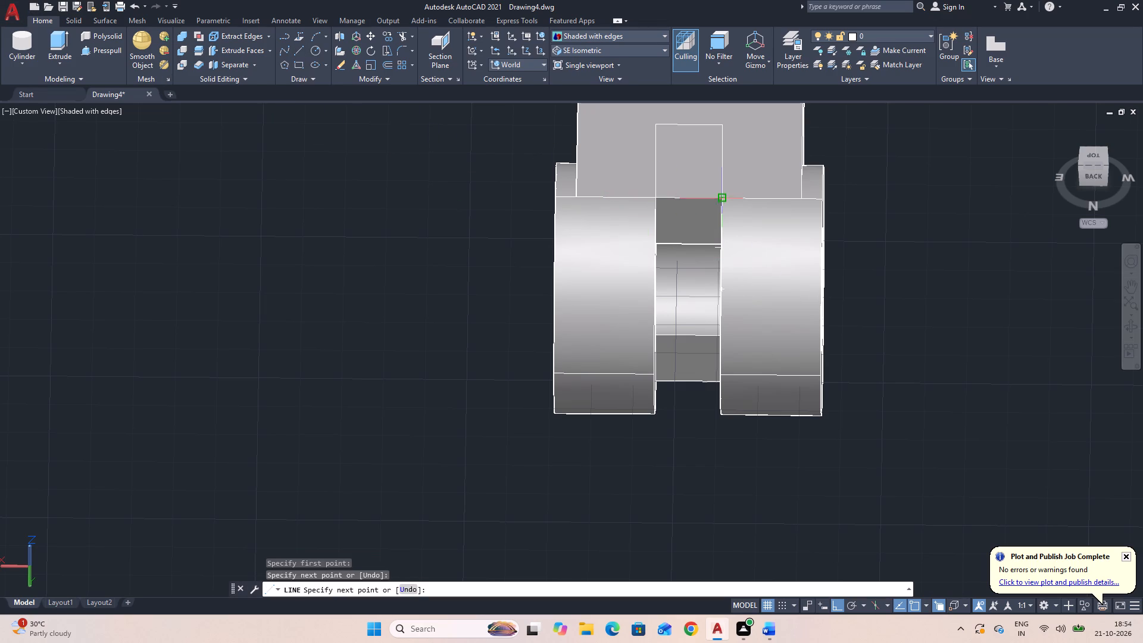
{"action": "key", "text": "Escape"}
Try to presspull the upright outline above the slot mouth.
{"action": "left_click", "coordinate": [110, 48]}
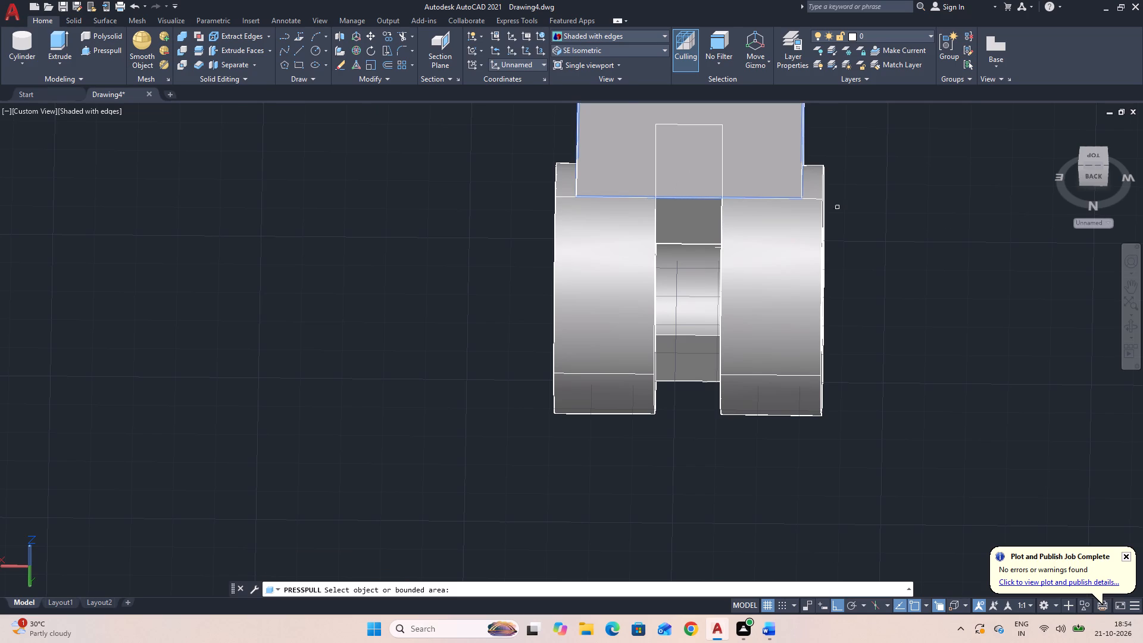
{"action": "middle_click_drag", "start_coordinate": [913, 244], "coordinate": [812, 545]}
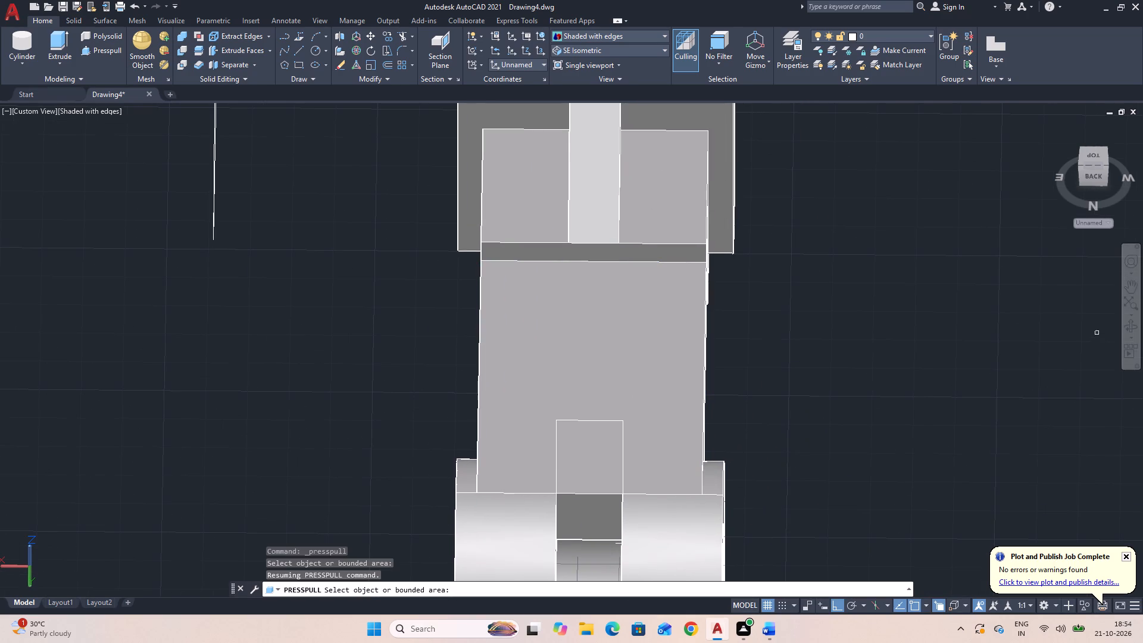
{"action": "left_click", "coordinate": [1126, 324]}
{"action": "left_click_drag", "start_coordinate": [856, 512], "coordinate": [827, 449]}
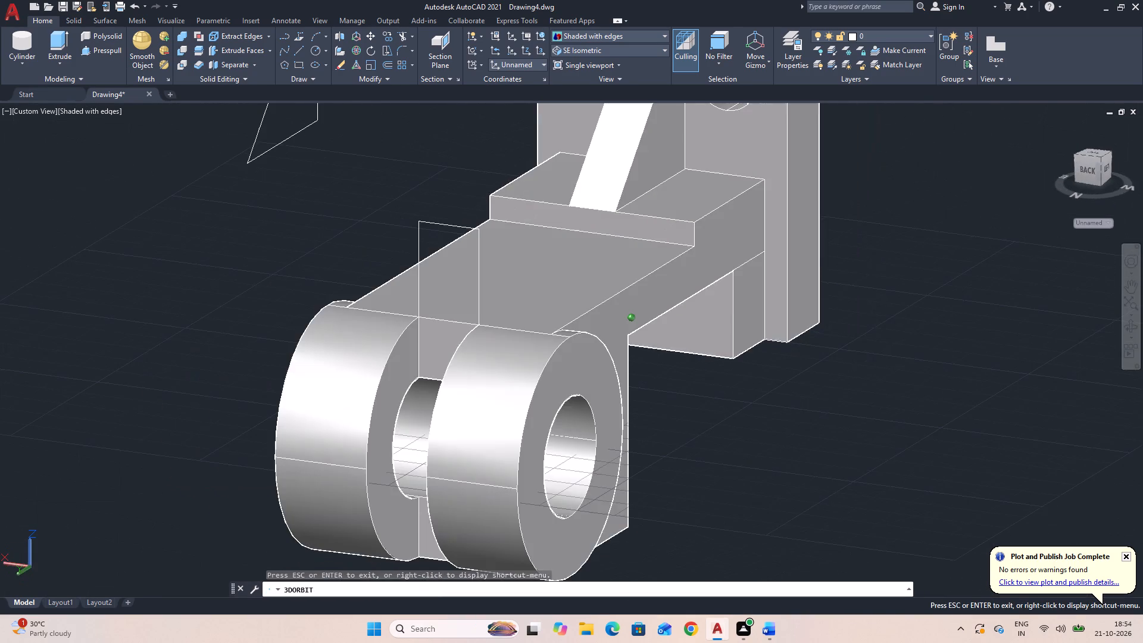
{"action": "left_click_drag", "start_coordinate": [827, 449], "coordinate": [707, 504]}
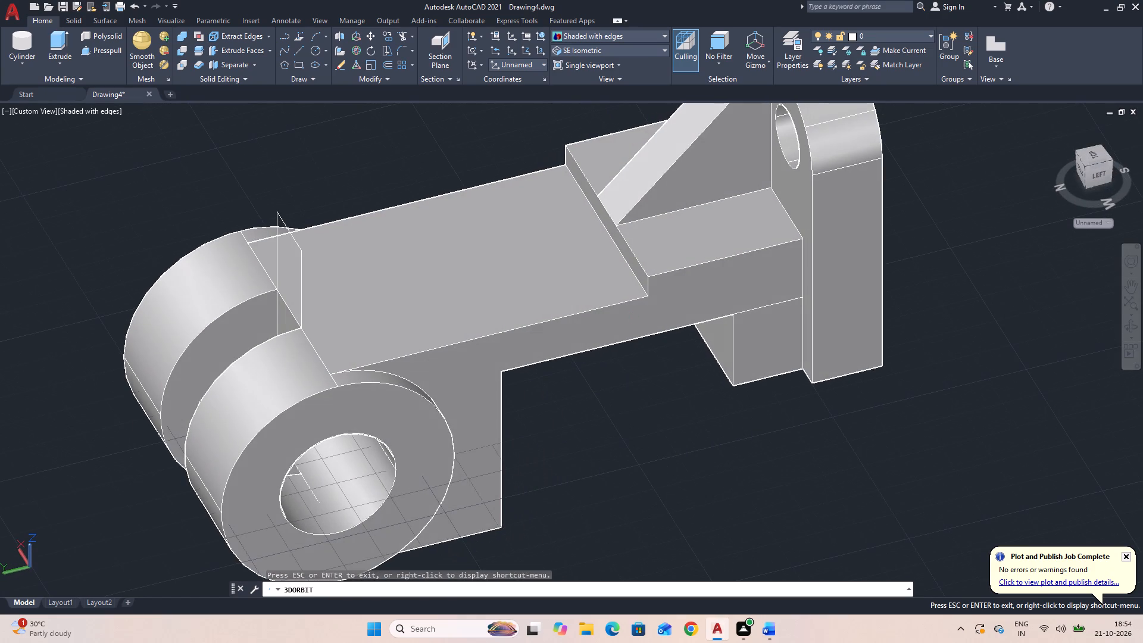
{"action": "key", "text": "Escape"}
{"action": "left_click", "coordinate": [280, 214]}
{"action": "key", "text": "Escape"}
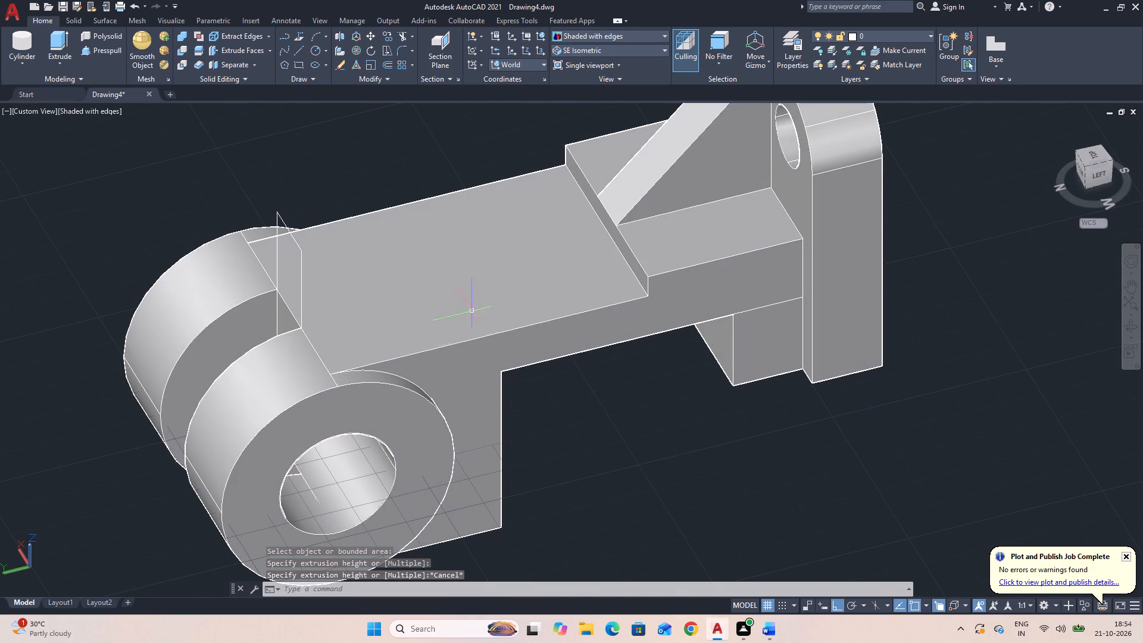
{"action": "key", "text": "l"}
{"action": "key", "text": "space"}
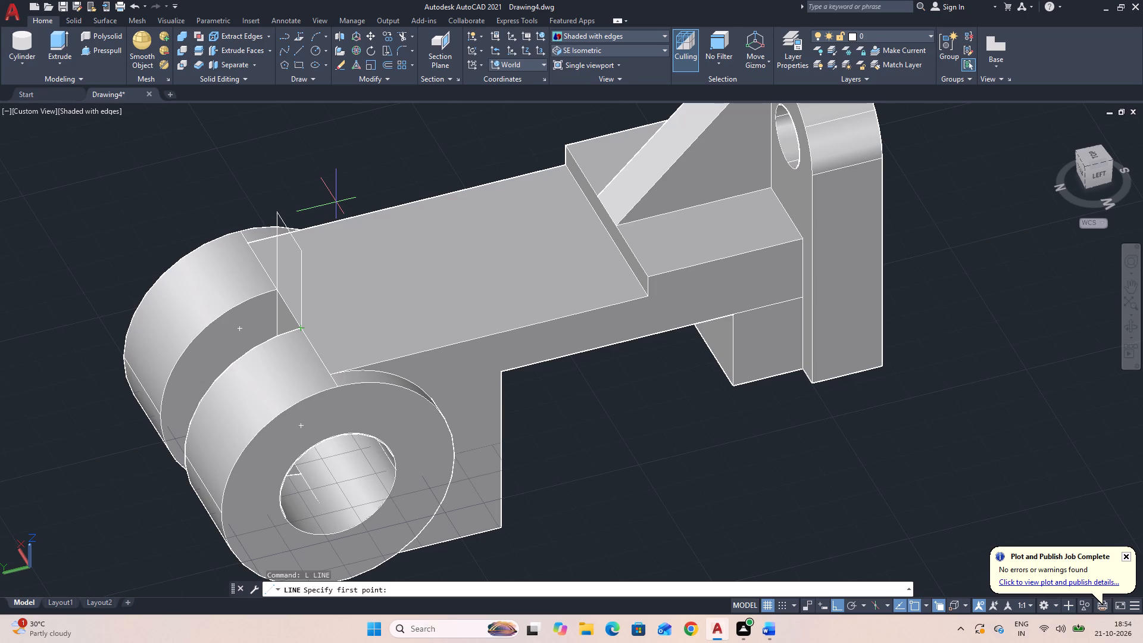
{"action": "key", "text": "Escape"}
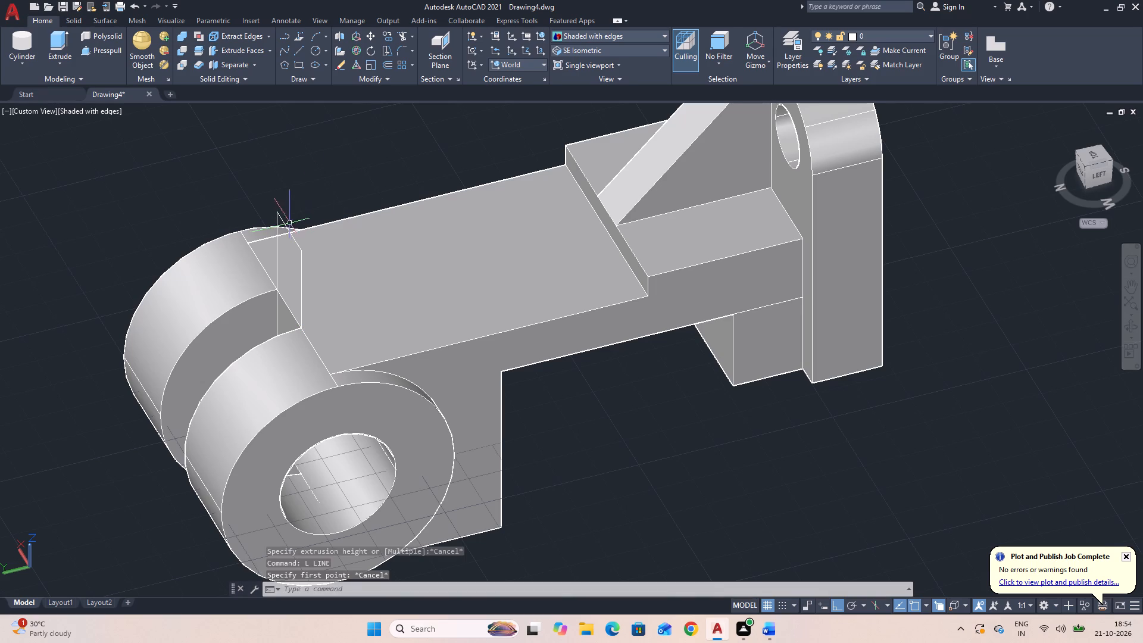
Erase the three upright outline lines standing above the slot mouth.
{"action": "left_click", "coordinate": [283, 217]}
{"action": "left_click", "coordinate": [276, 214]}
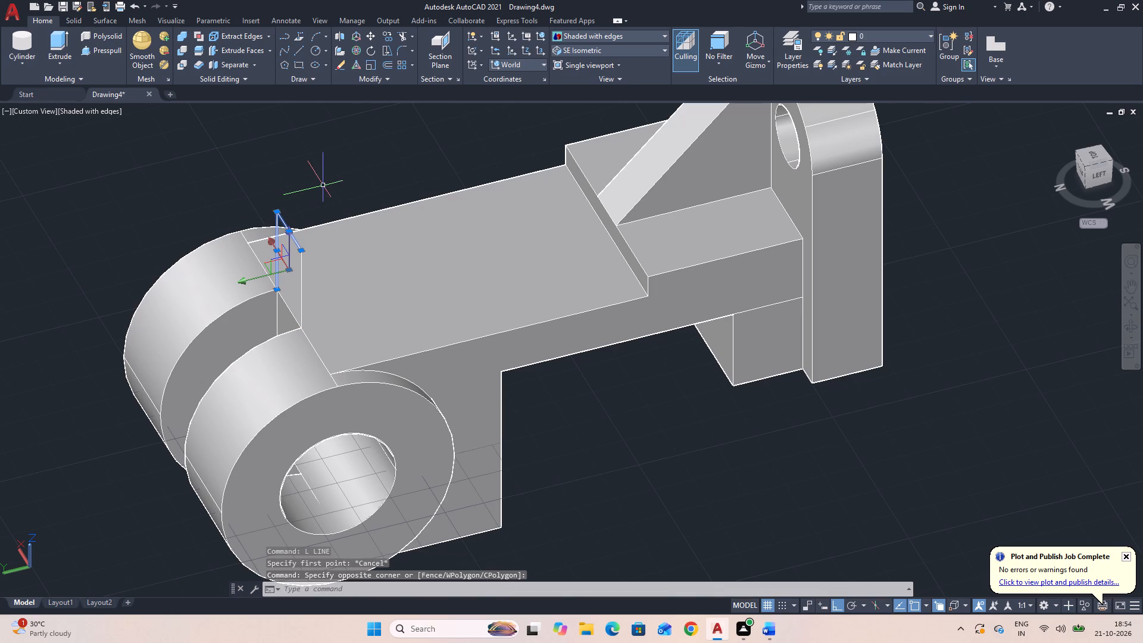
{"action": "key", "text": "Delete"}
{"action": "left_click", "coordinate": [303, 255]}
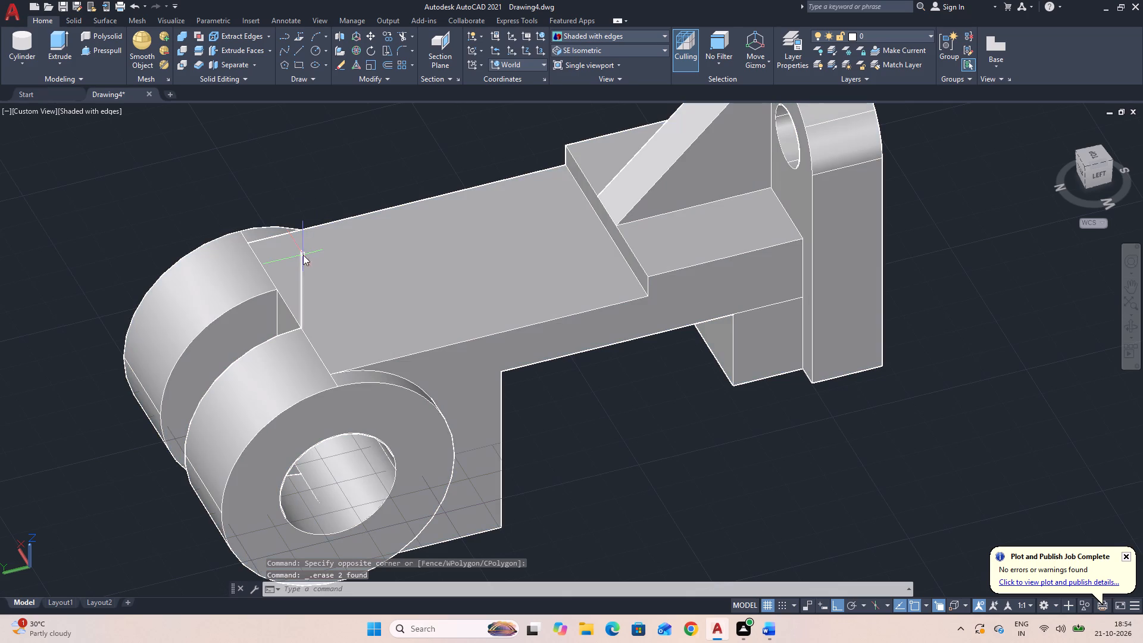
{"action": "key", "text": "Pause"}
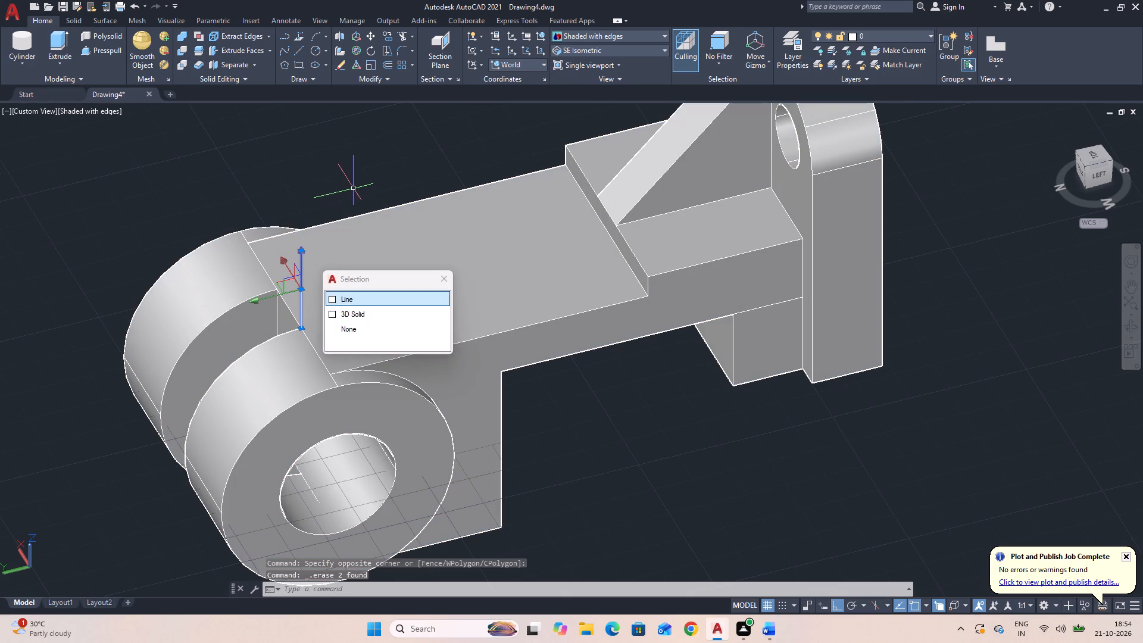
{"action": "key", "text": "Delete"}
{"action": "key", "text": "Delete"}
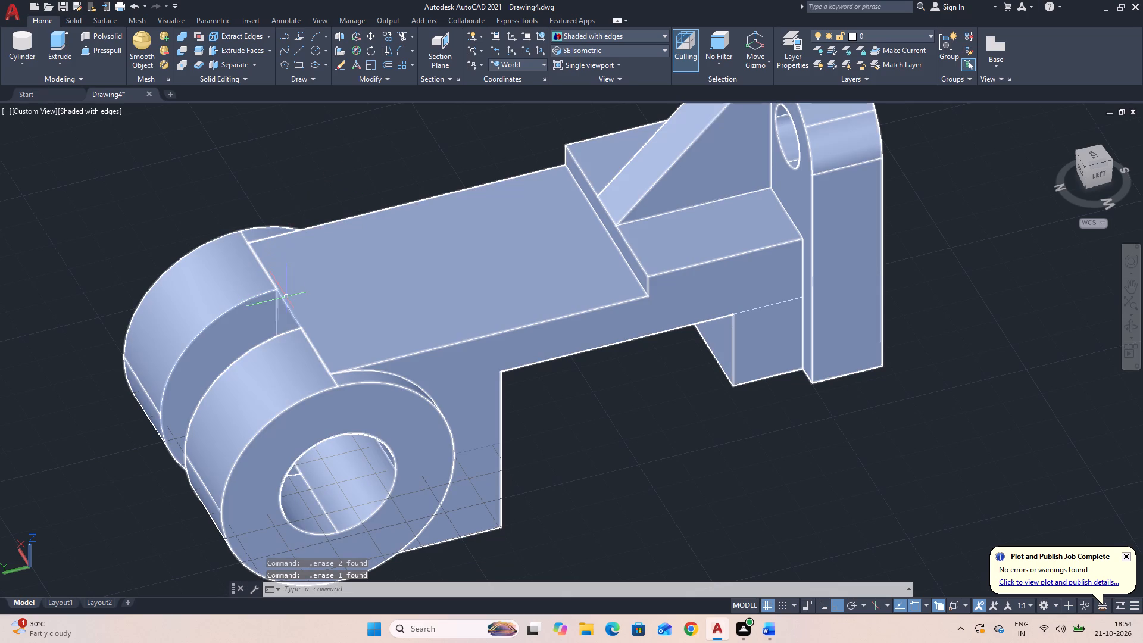
Draw an outline on the larger box's top face from the slot corner: 24 along -Y, across the slot's width, and back to the opposite corner.
{"action": "type", "text": "L"}
{"action": "key", "text": "space"}
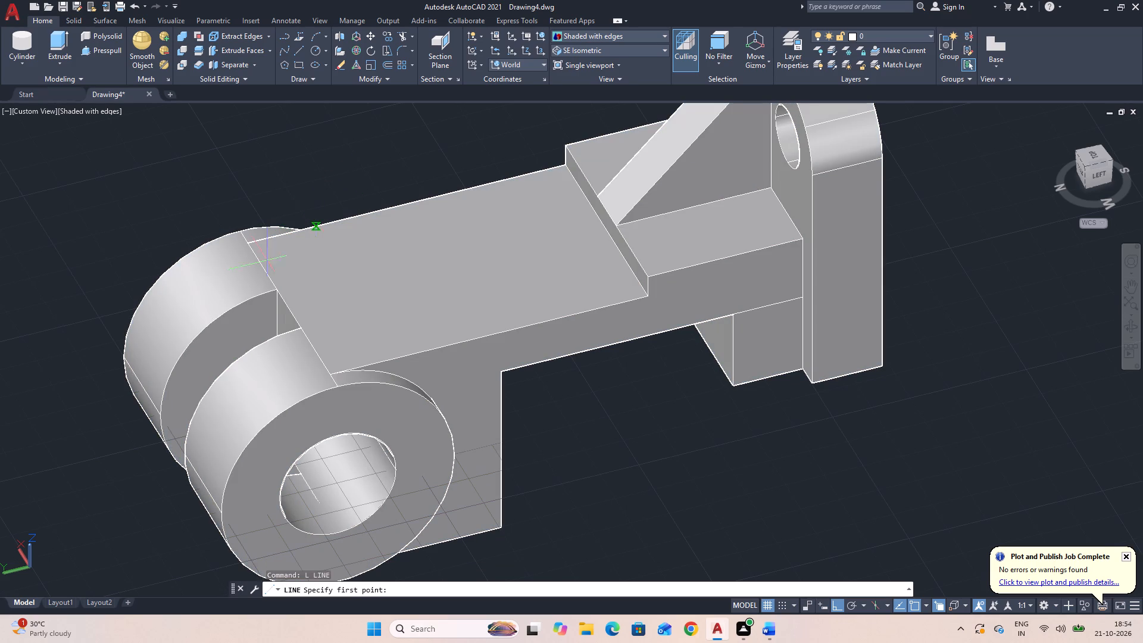
{"action": "left_click", "coordinate": [275, 287]}
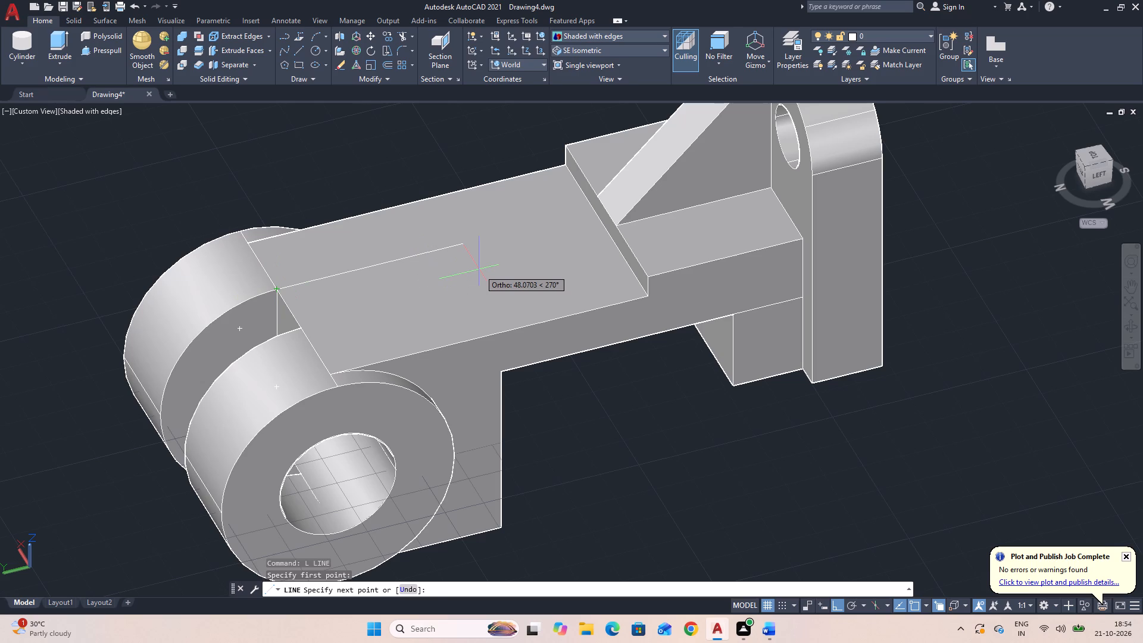
{"action": "type", "text": "24"}
{"action": "key", "text": "Return"}
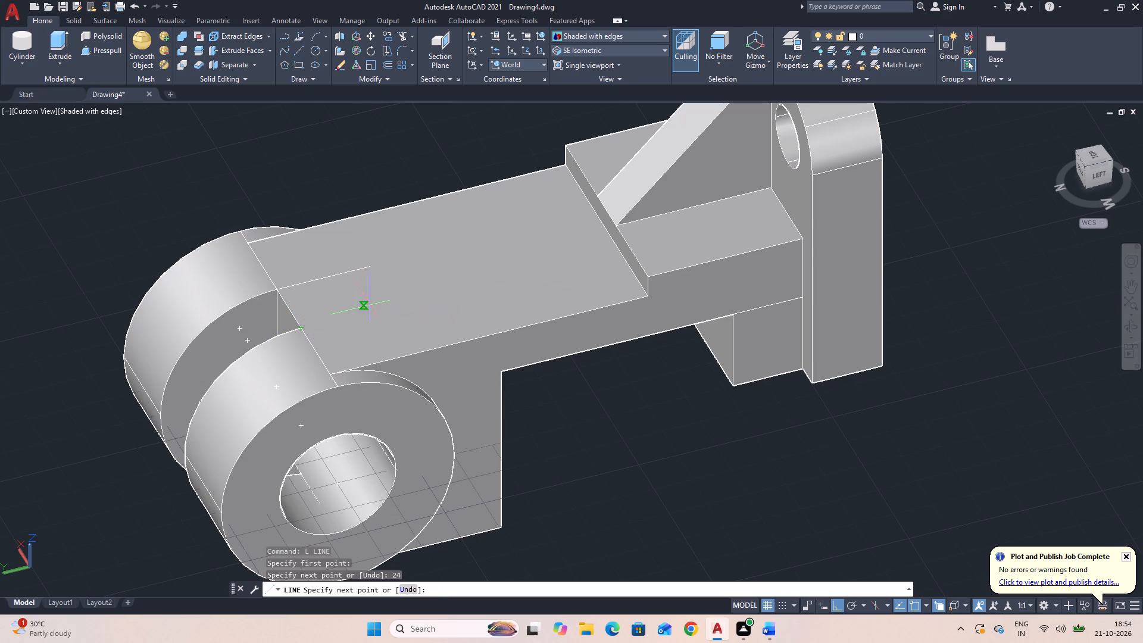
{"action": "left_click", "coordinate": [400, 305]}
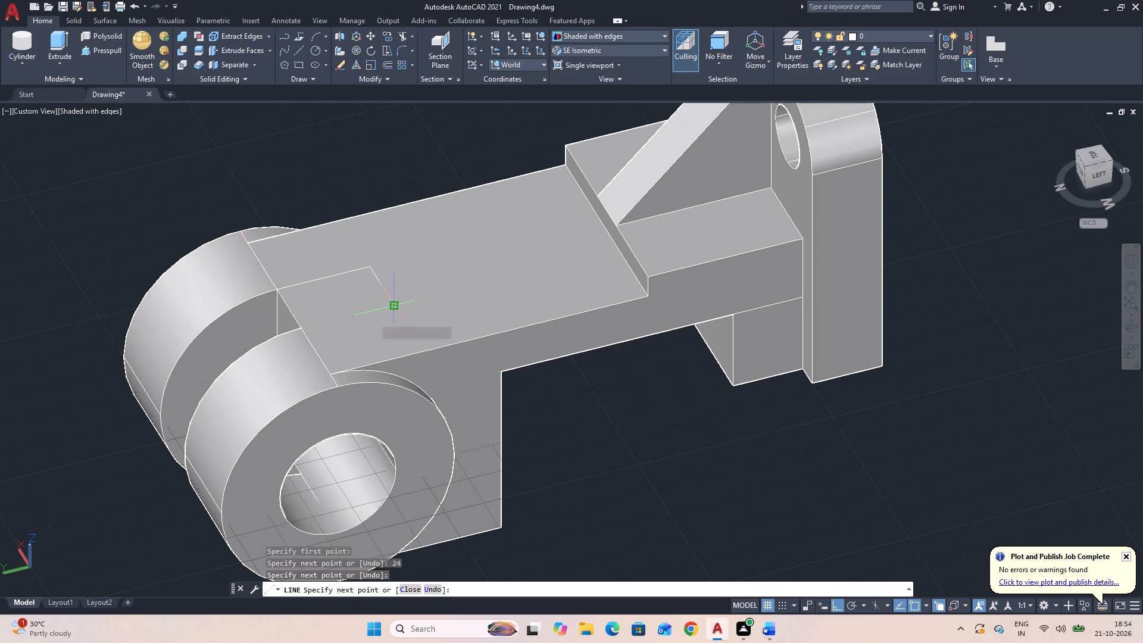
{"action": "left_click", "coordinate": [302, 328]}
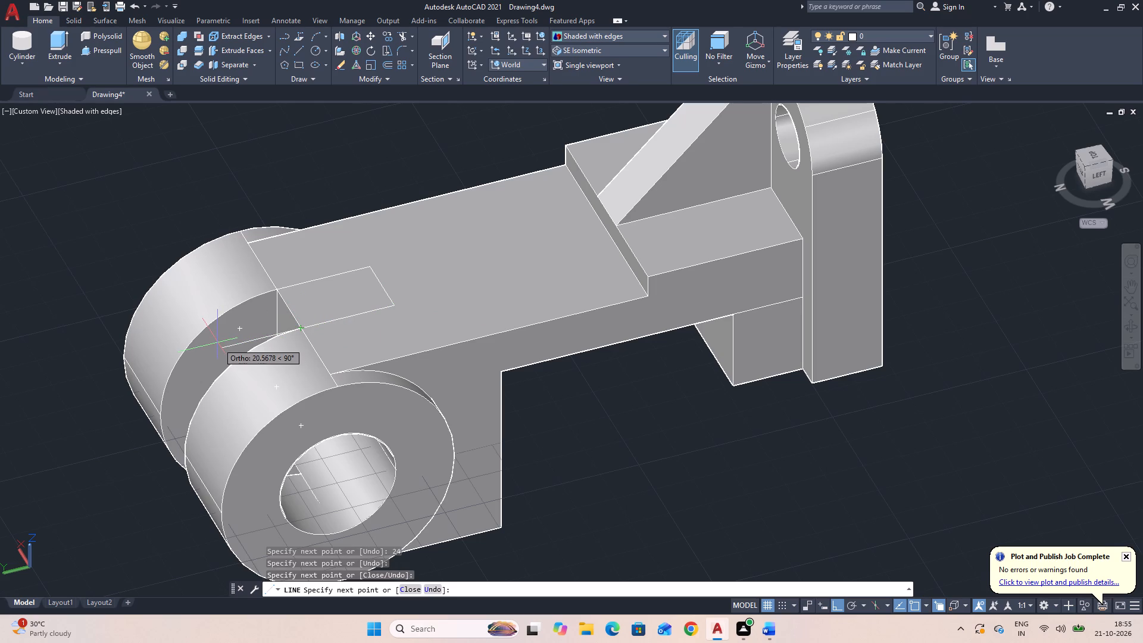
{"action": "key", "text": "Escape"}
Presspull the 24-long rectangle on the top face down through the body to deepen the slot between the bosses.
{"action": "left_click", "coordinate": [94, 46]}
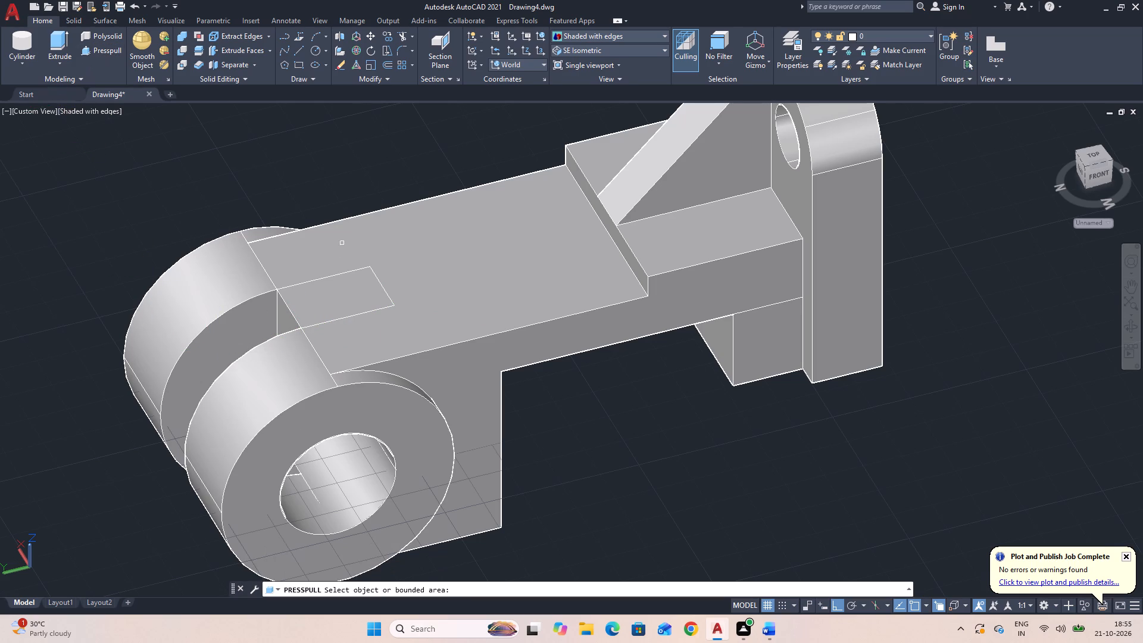
{"action": "left_click", "coordinate": [333, 288]}
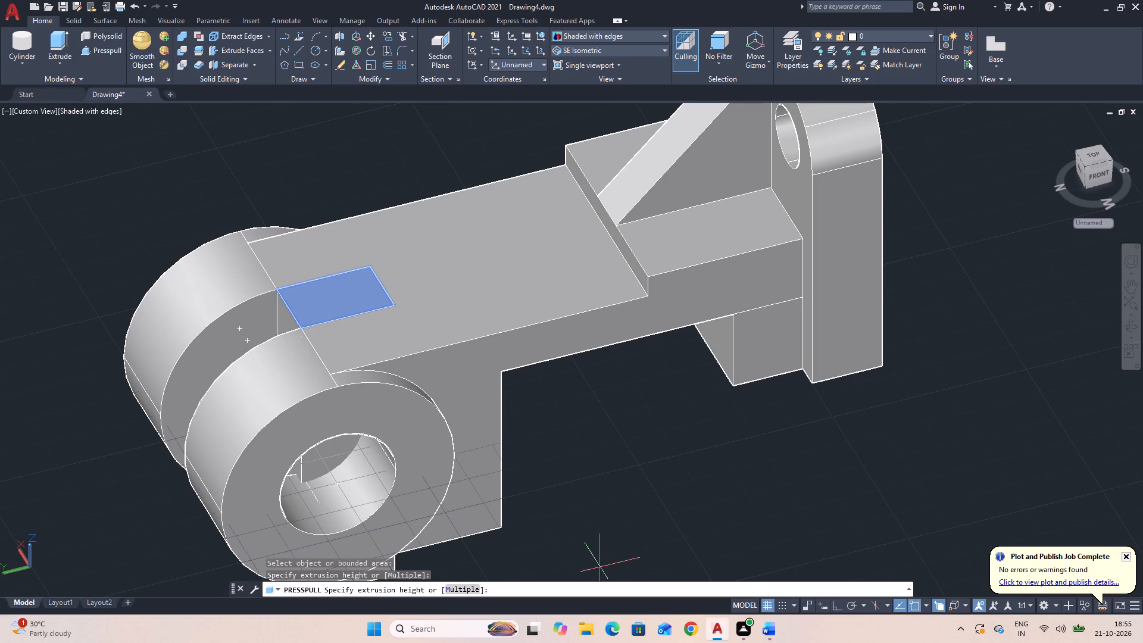
{"action": "middle_click_drag", "start_coordinate": [597, 554], "coordinate": [622, 370]}
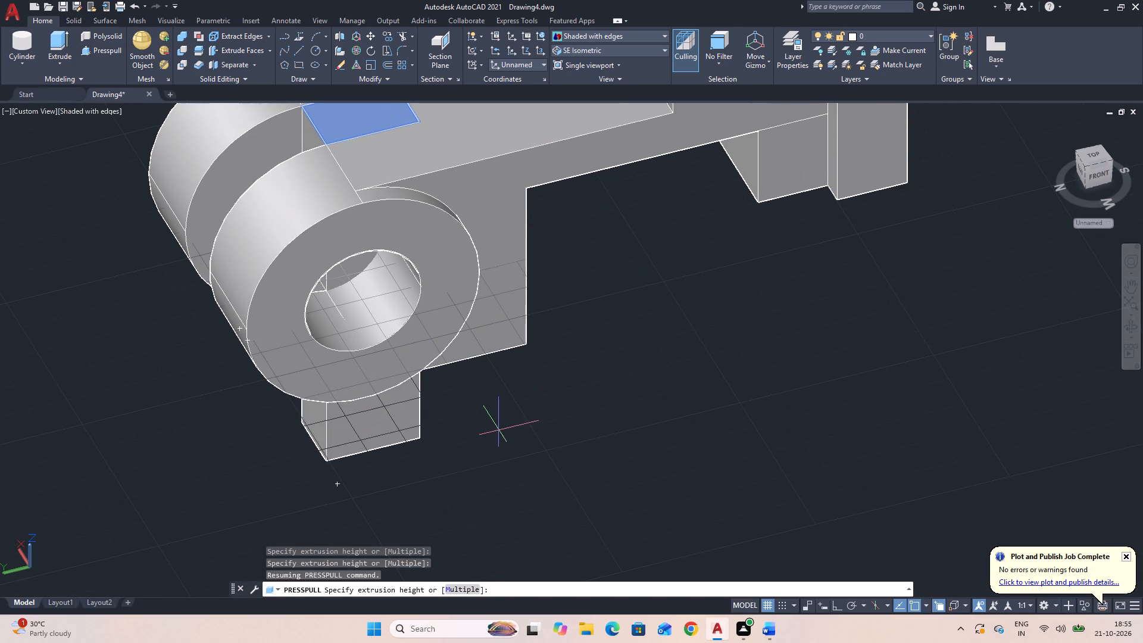
{"action": "left_click", "coordinate": [499, 430]}
{"action": "key", "text": "Escape"}
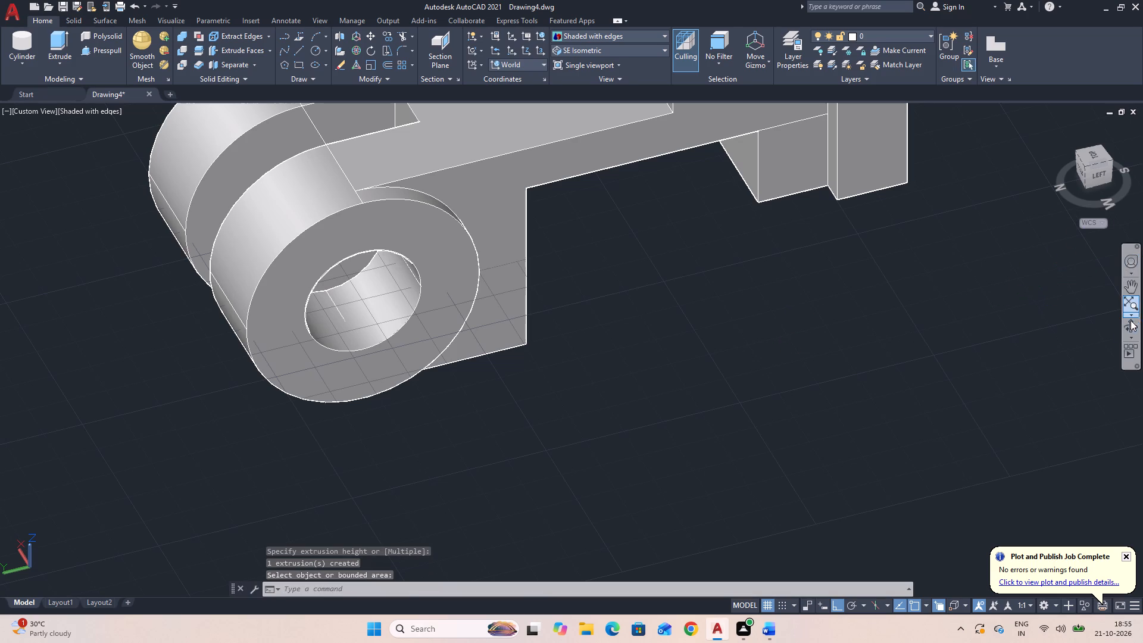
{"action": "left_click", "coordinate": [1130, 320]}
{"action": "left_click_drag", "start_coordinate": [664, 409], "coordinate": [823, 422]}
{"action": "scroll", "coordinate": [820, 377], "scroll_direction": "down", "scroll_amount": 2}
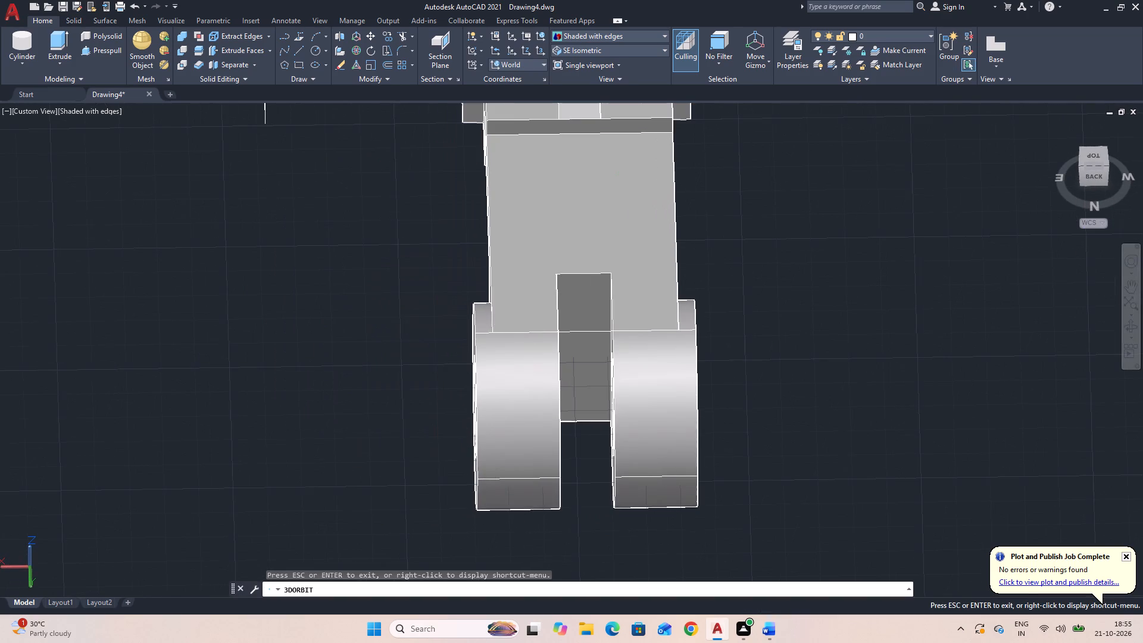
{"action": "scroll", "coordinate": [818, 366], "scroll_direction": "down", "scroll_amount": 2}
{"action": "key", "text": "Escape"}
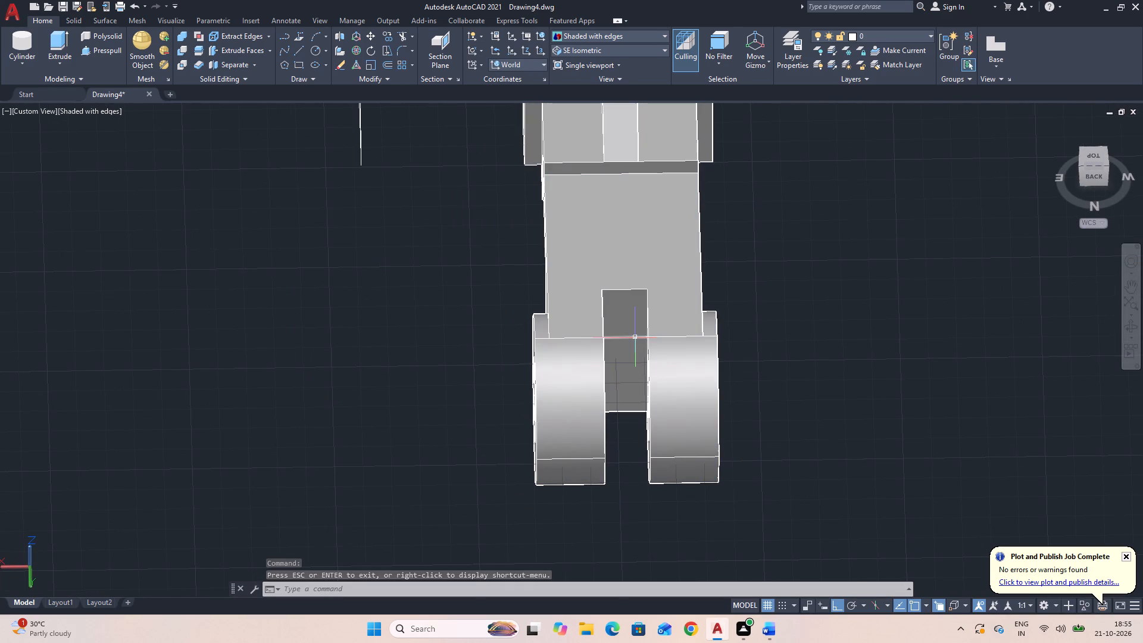
Erase the leftover outline line at the slot on the larger box's top face and the stray vertical line beside the model.
{"action": "left_click", "coordinate": [635, 338]}
{"action": "key", "text": "Delete"}
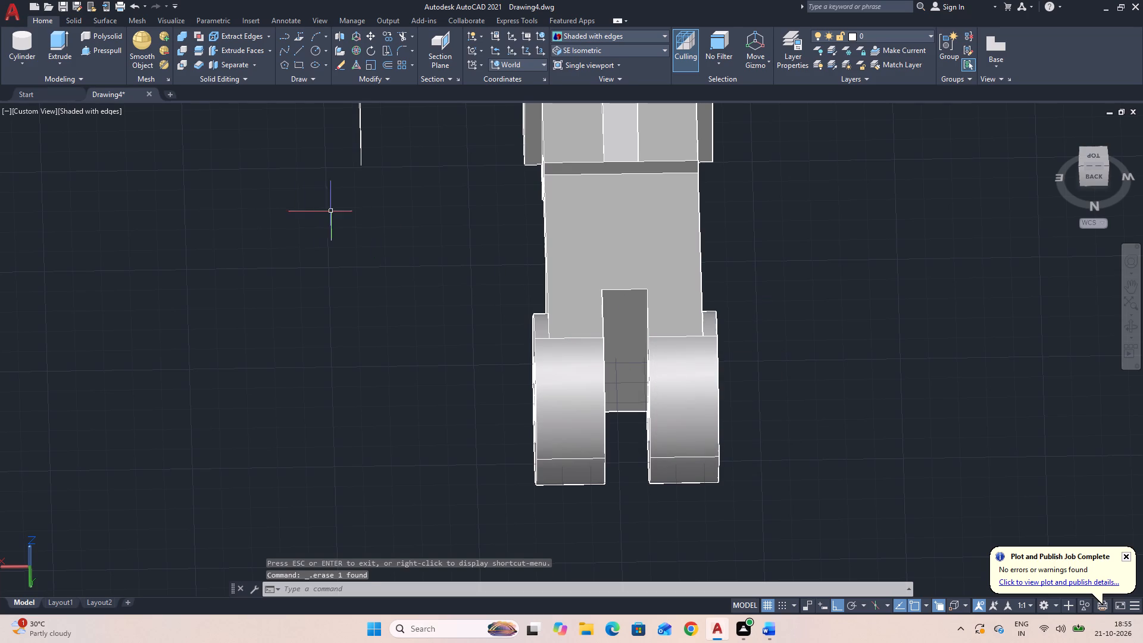
{"action": "left_click", "coordinate": [363, 209]}
{"action": "left_click", "coordinate": [343, 133]}
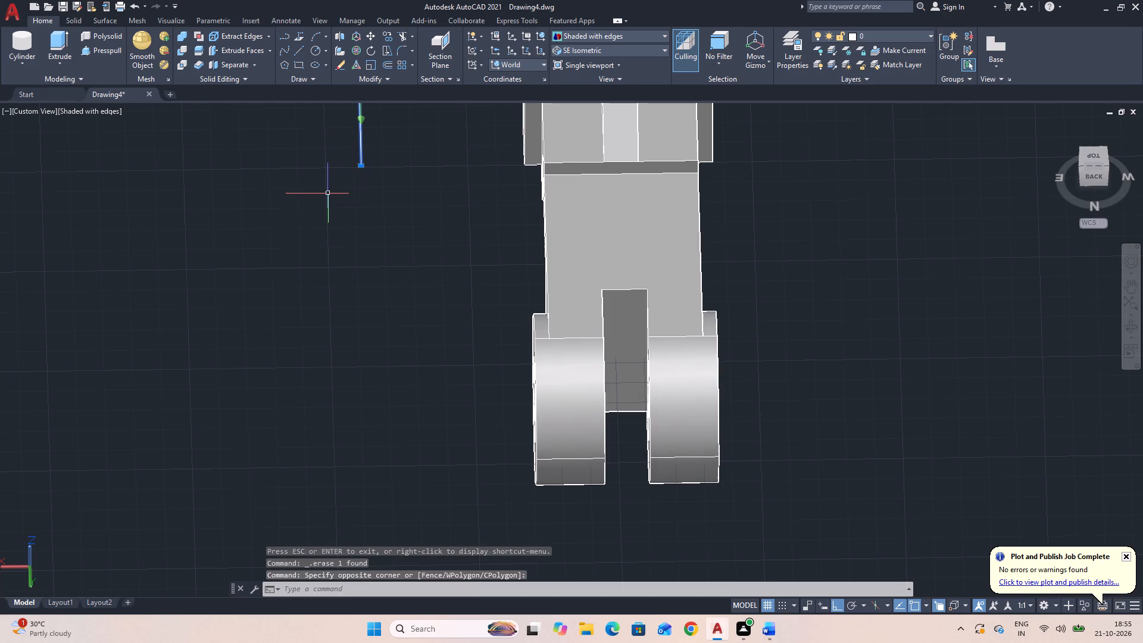
{"action": "key", "text": "Delete"}
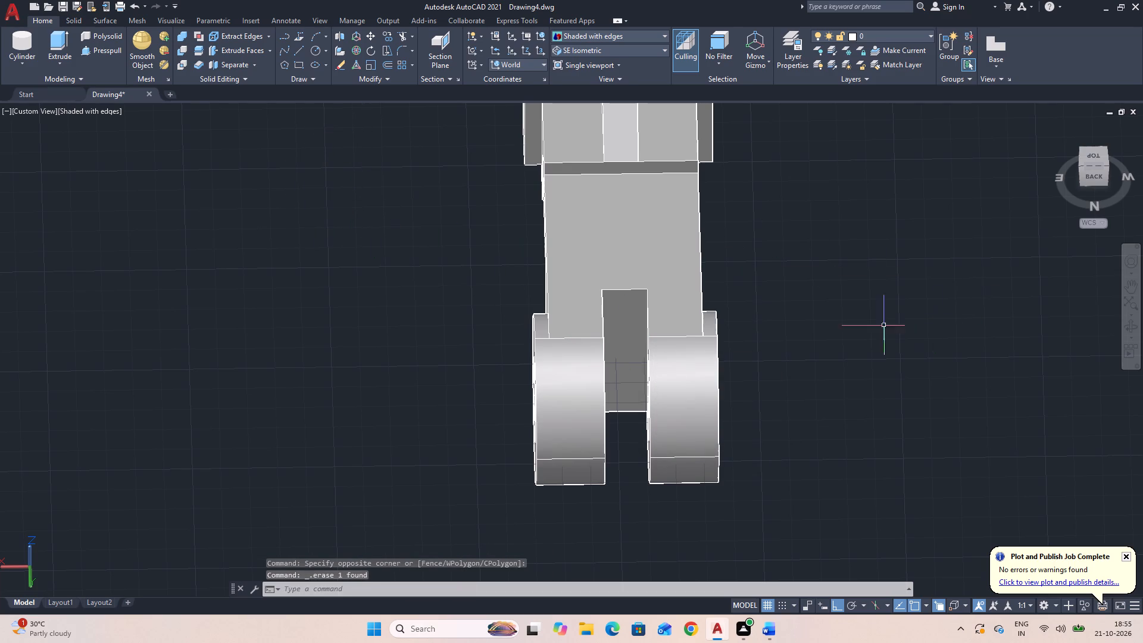
Orbit around the bracket to examine the deepened slot, bosses, undercut and ribbed plate from several sides.
{"action": "scroll", "coordinate": [837, 334], "scroll_direction": "down", "scroll_amount": 1}
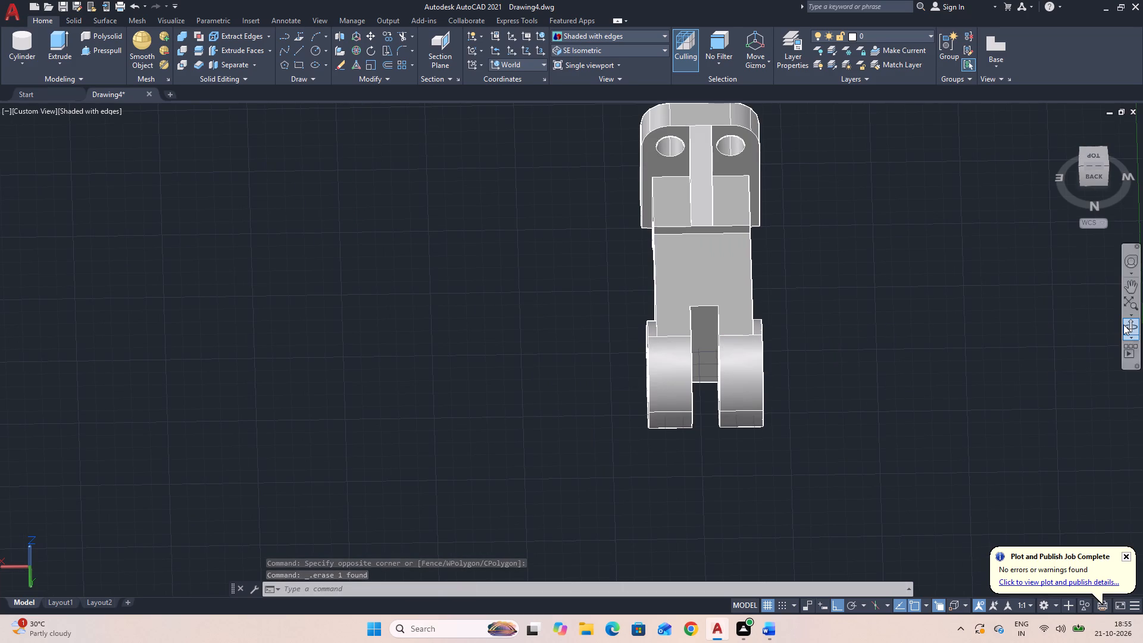
{"action": "left_click", "coordinate": [1126, 324]}
{"action": "left_click_drag", "start_coordinate": [920, 367], "coordinate": [758, 276]}
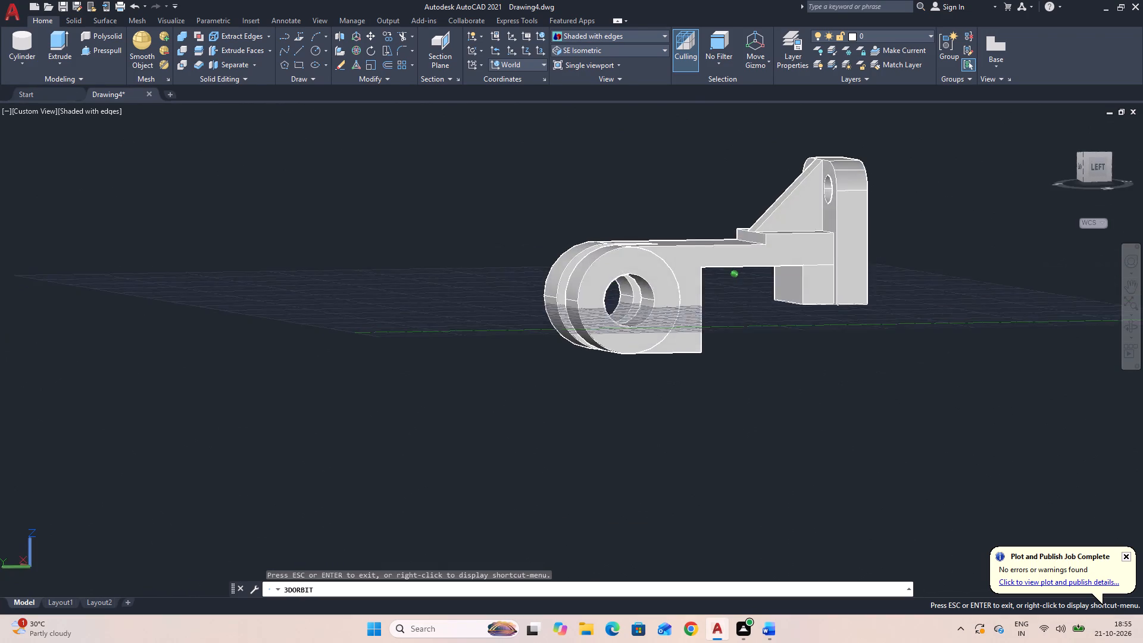
{"action": "left_click_drag", "start_coordinate": [758, 276], "coordinate": [729, 280]}
{"action": "left_click_drag", "start_coordinate": [785, 333], "coordinate": [803, 305]}
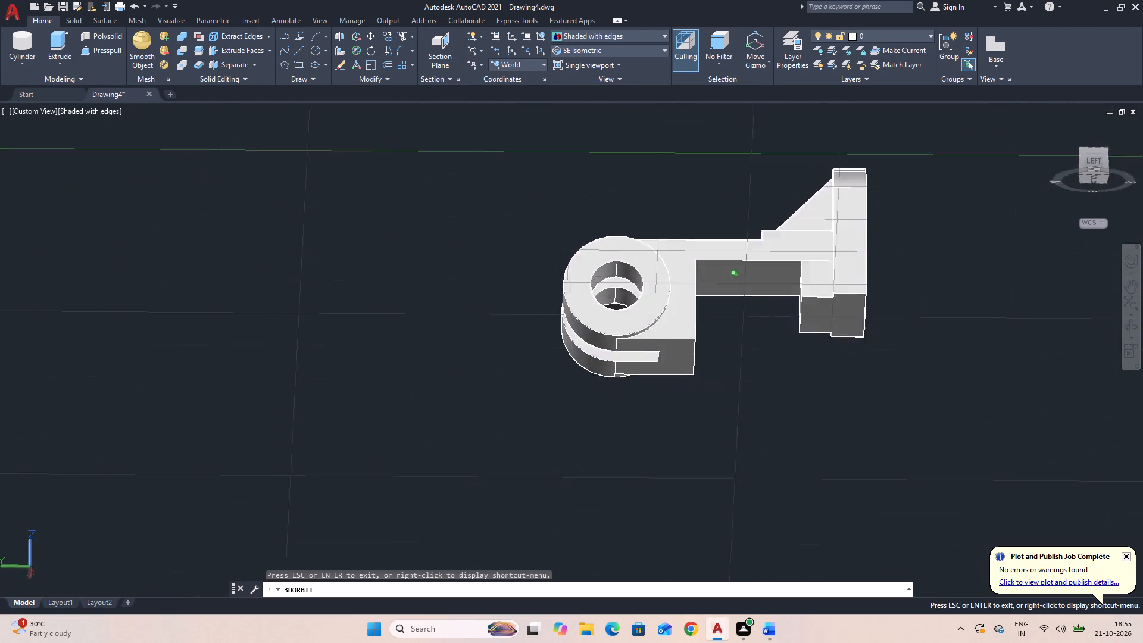
{"action": "left_click_drag", "start_coordinate": [803, 305], "coordinate": [882, 430]}
{"action": "left_click_drag", "start_coordinate": [836, 411], "coordinate": [943, 430]}
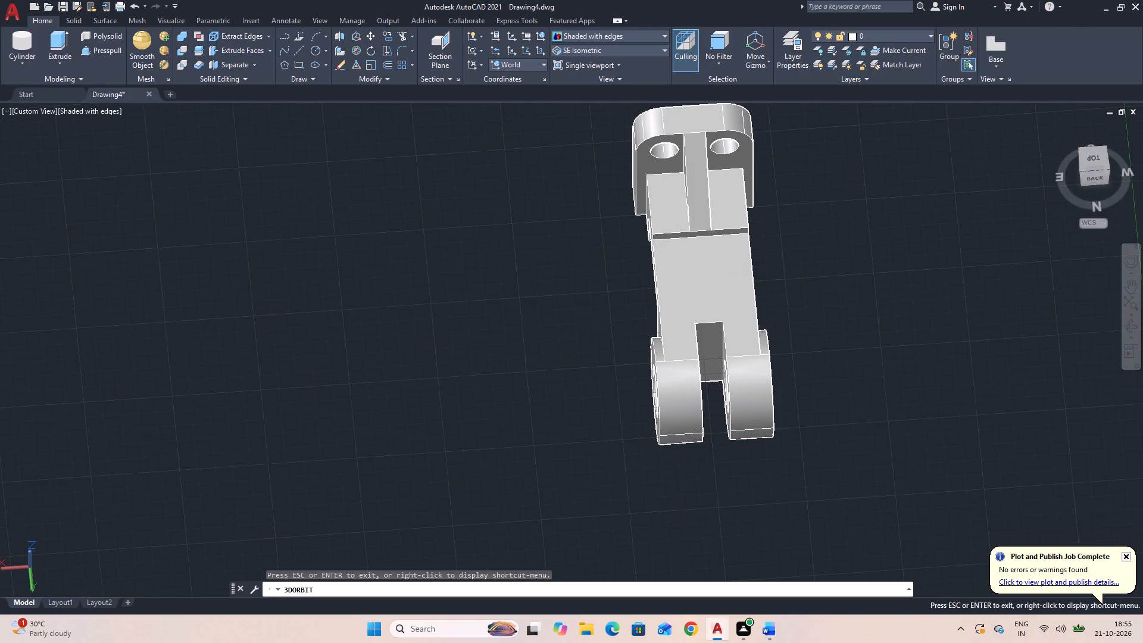
{"action": "left_click_drag", "start_coordinate": [896, 461], "coordinate": [979, 395]}
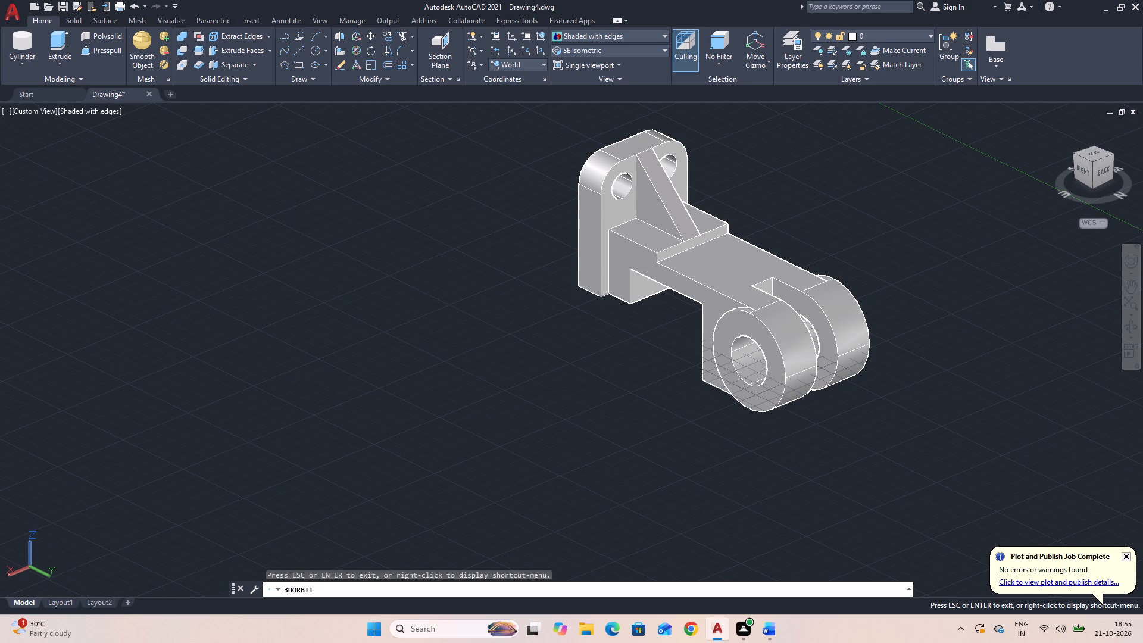
Save the drawing in the Documents folder as 8 3 3DM.
{"action": "key", "text": "ctrl+s"}
{"action": "key", "text": "Escape"}
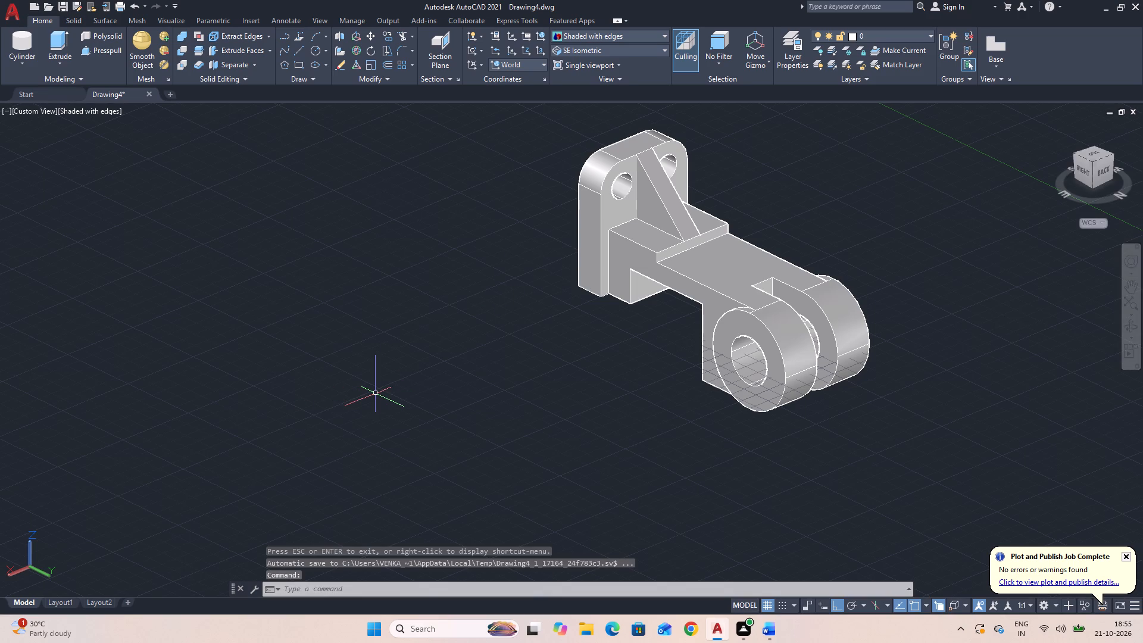
{"action": "key", "text": "ctrl+s"}
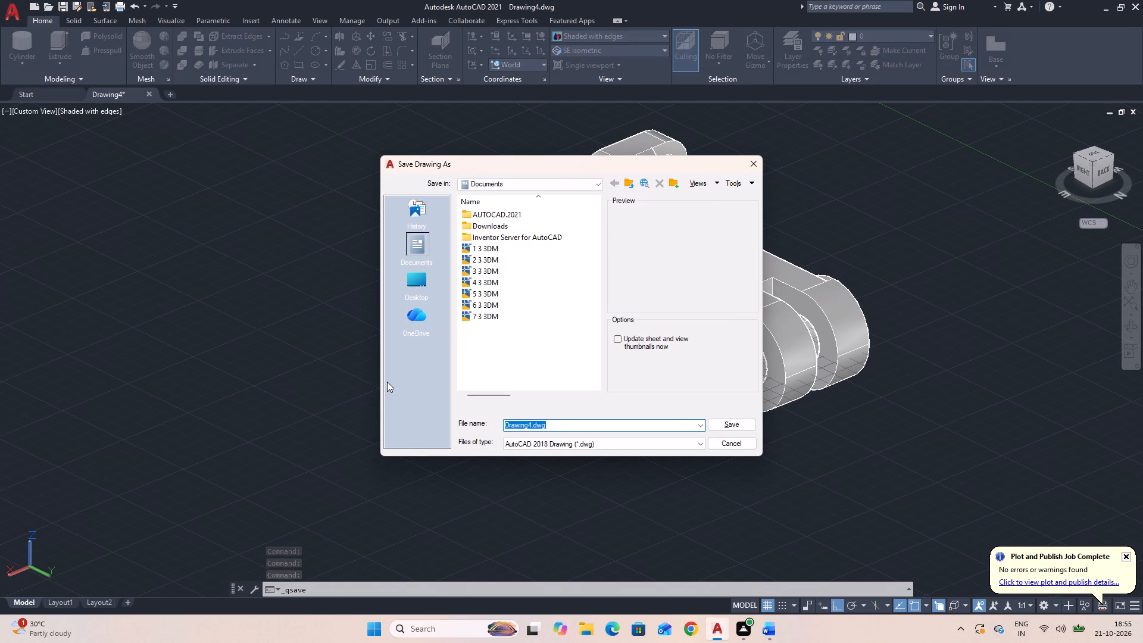
{"action": "type", "text": "8"}
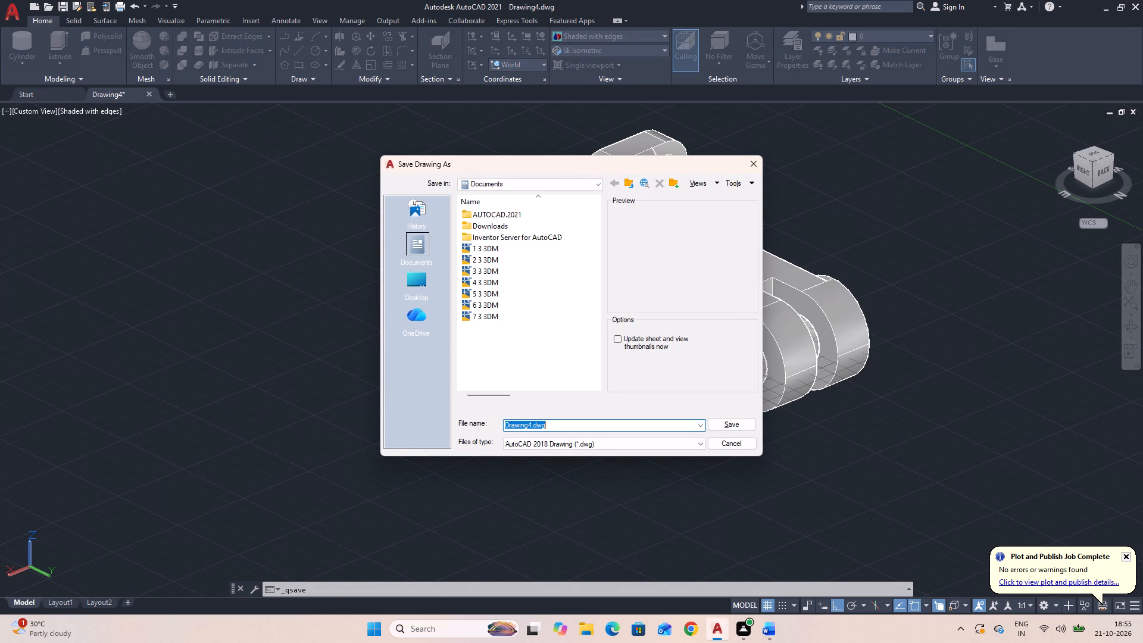
{"action": "key", "text": "space"}
{"action": "type", "text": "3 3"}
{"action": "type", "text": "DM"}
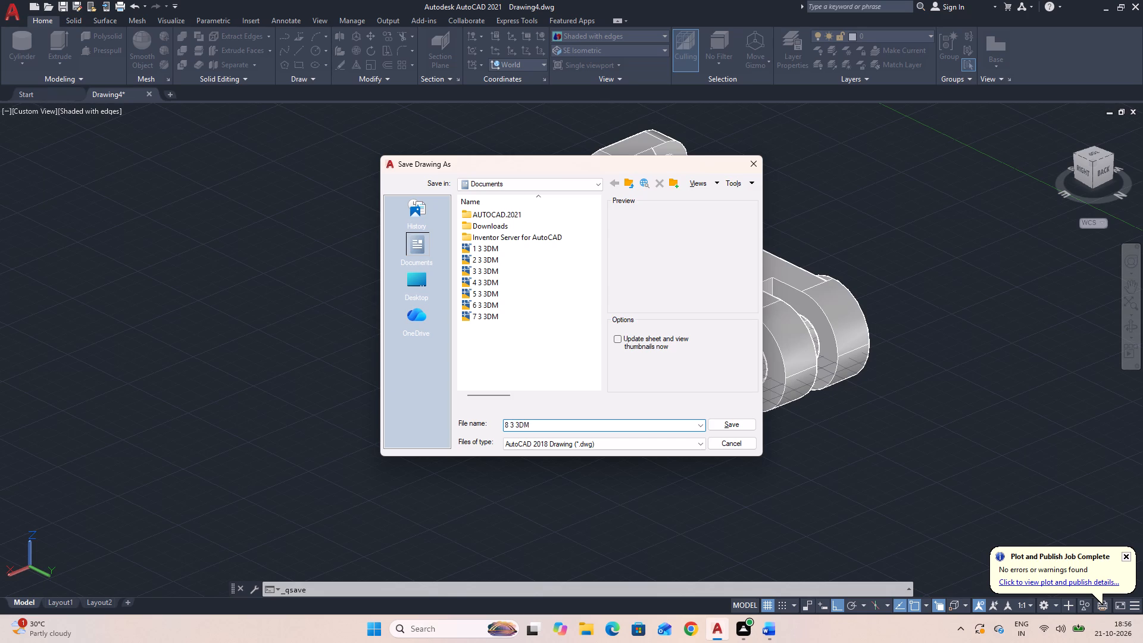
{"action": "key", "text": "Return"}
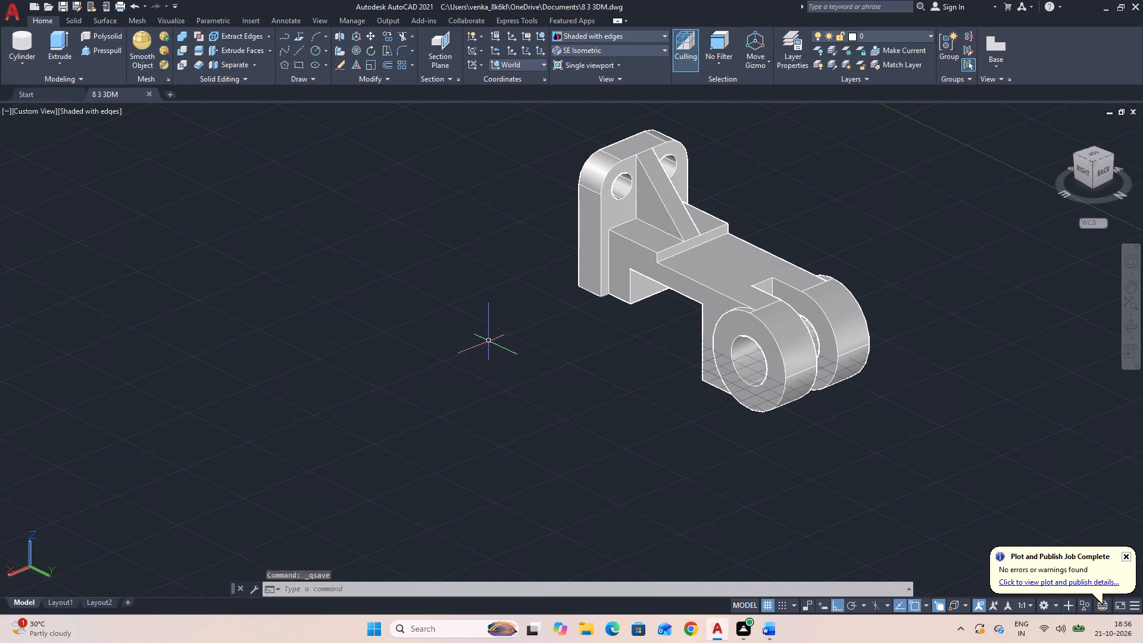
Delete the default viewport from the Layout1 sheet.
{"action": "left_click", "coordinate": [49, 600]}
{"action": "left_click", "coordinate": [458, 369]}
{"action": "left_click", "coordinate": [335, 373]}
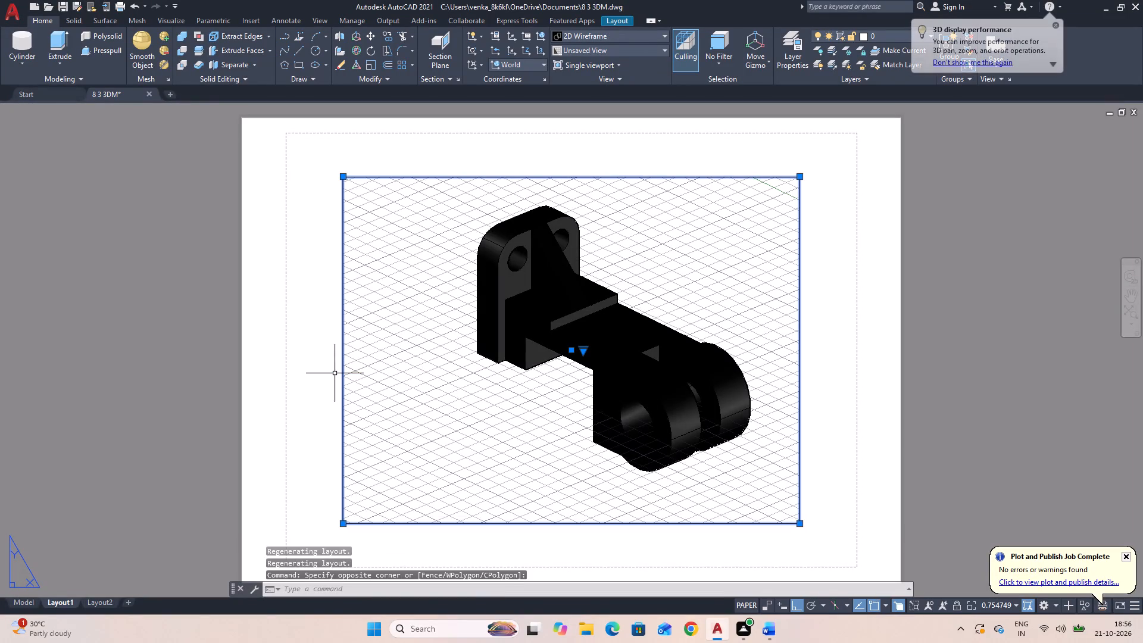
{"action": "key", "text": "Delete"}
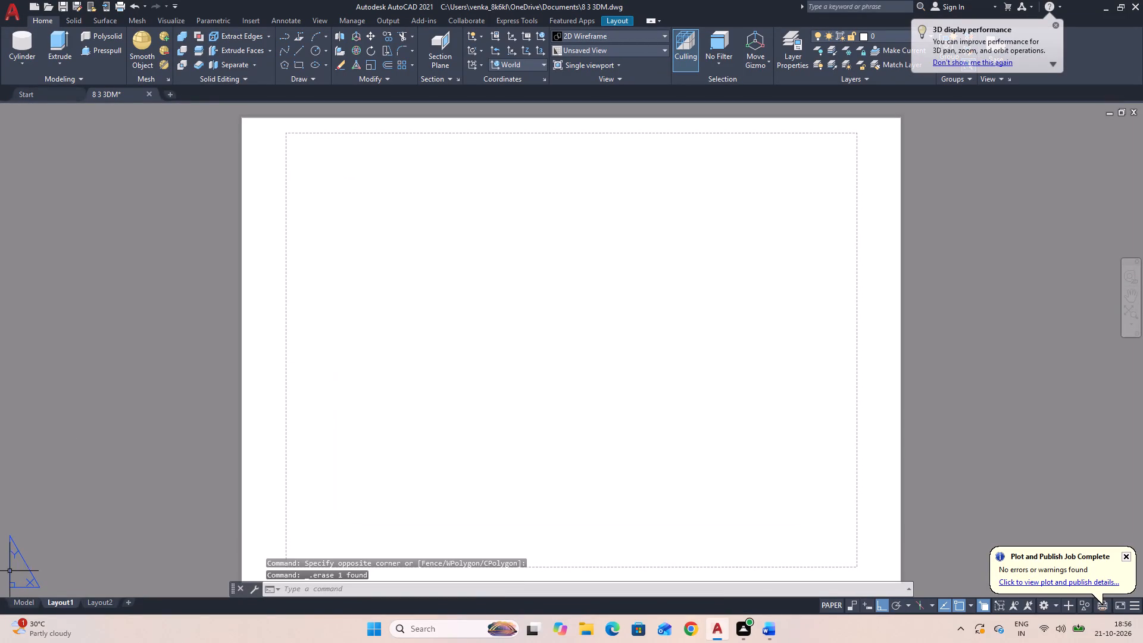
Create a base drawing view of the bracket solid on Layout1, placing its front view in the sheet's upper-right area.
{"action": "left_click", "coordinate": [22, 607]}
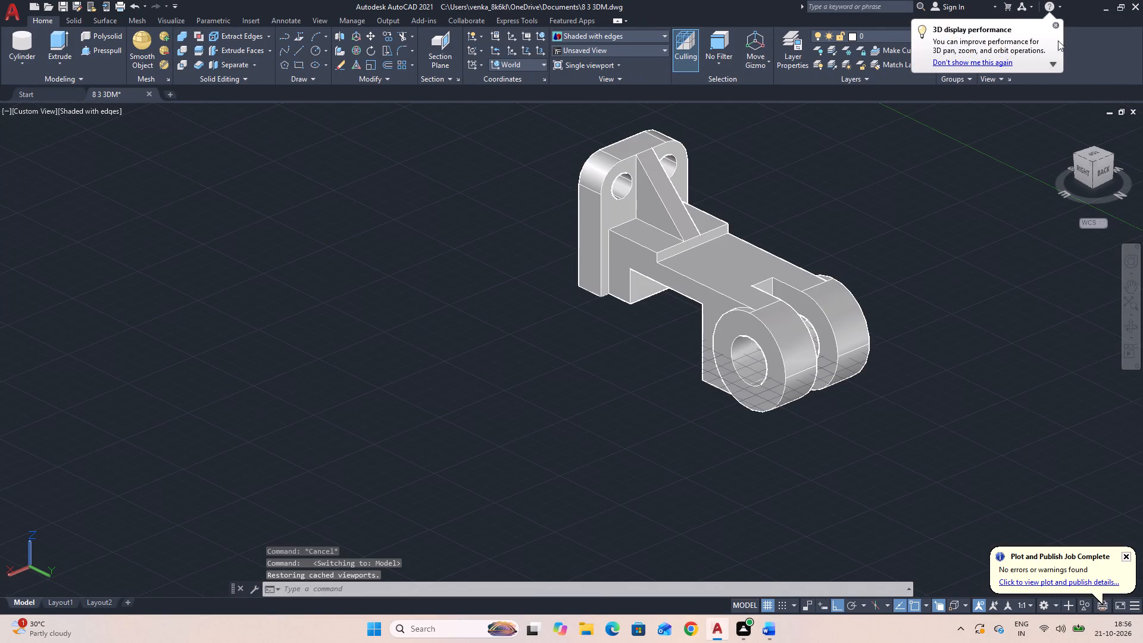
{"action": "left_click", "coordinate": [1056, 24]}
{"action": "left_click", "coordinate": [997, 51]}
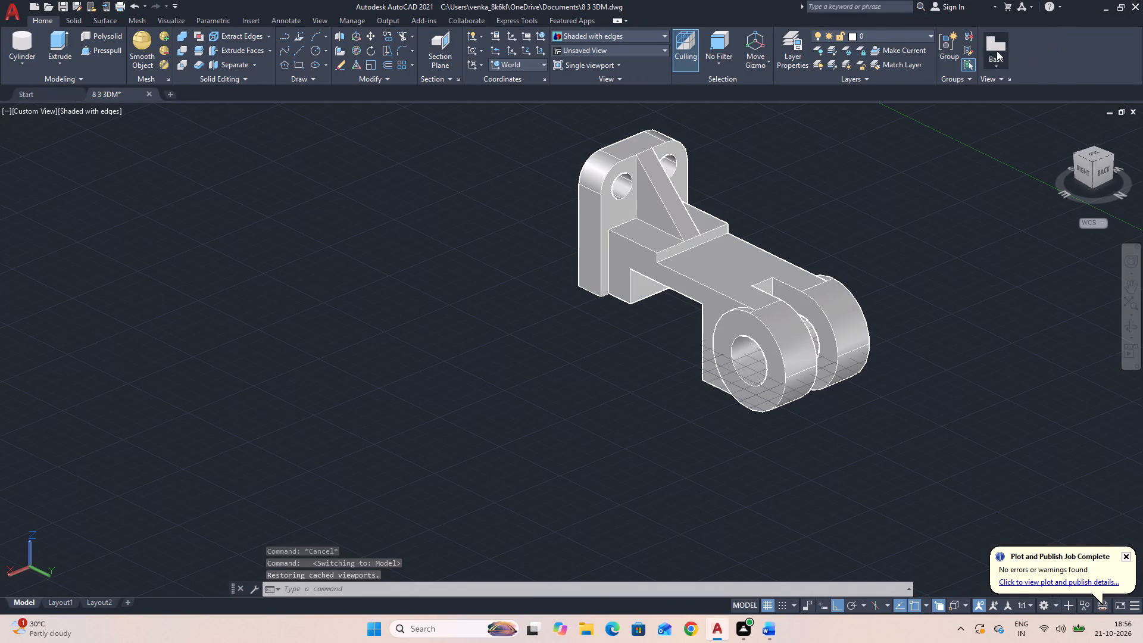
{"action": "left_click", "coordinate": [1026, 85]}
{"action": "left_click", "coordinate": [778, 294]}
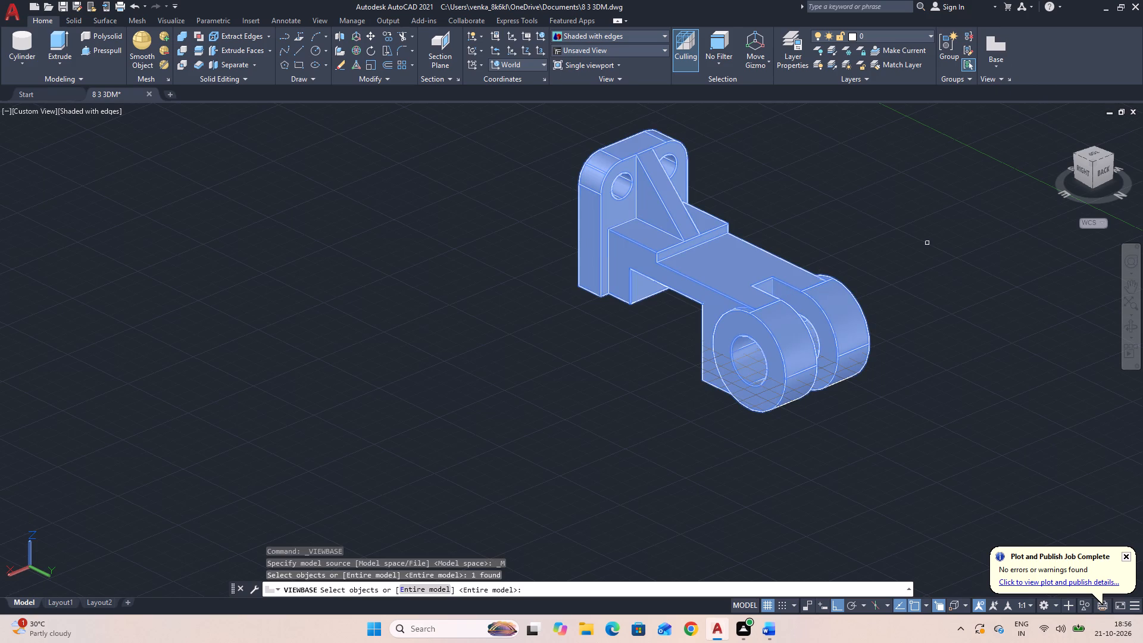
{"action": "key", "text": "Return"}
{"action": "key", "text": "Return"}
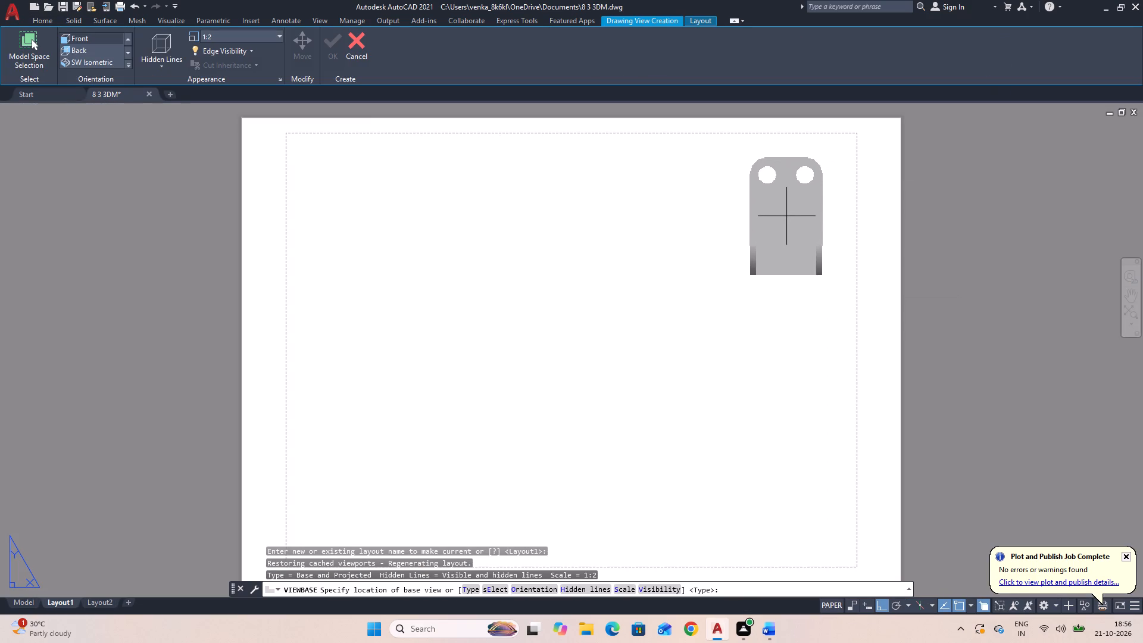
{"action": "left_click", "coordinate": [777, 226]}
{"action": "key", "text": "space"}
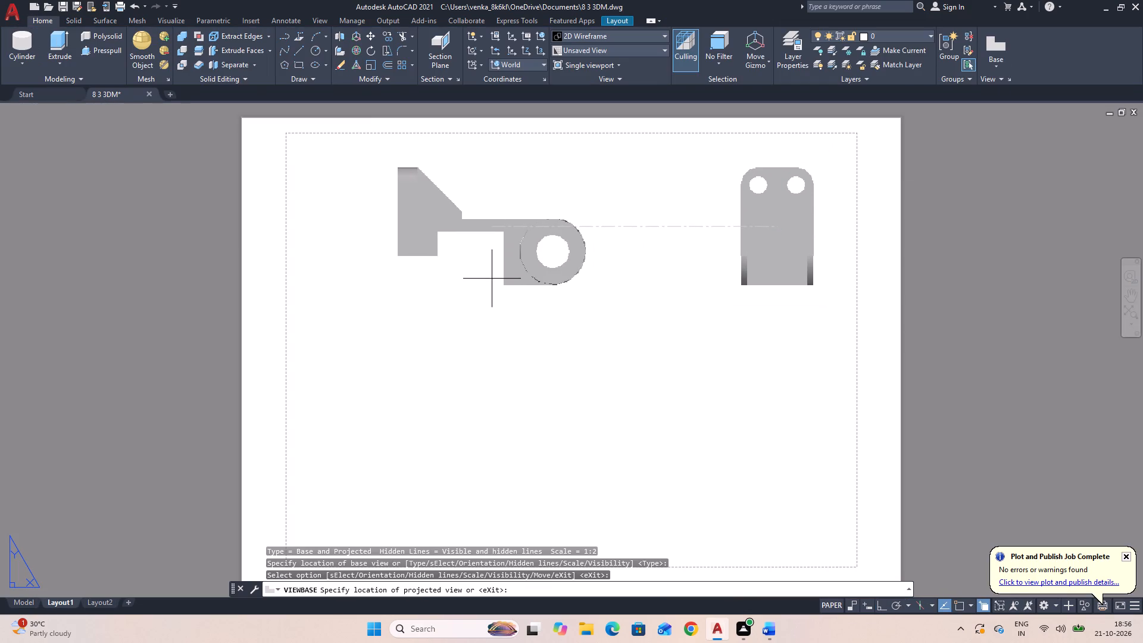
Project a side view to the left of the base view, an isometric view at lower left, and a top view below it.
{"action": "left_click", "coordinate": [479, 279]}
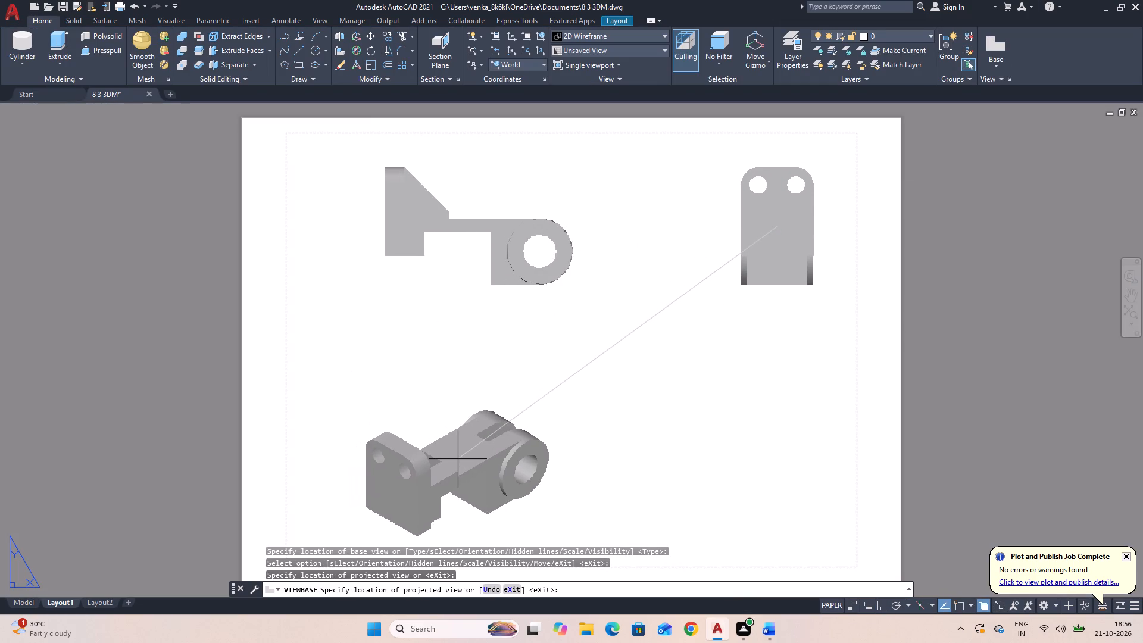
{"action": "left_click", "coordinate": [463, 460]}
{"action": "left_click", "coordinate": [797, 441]}
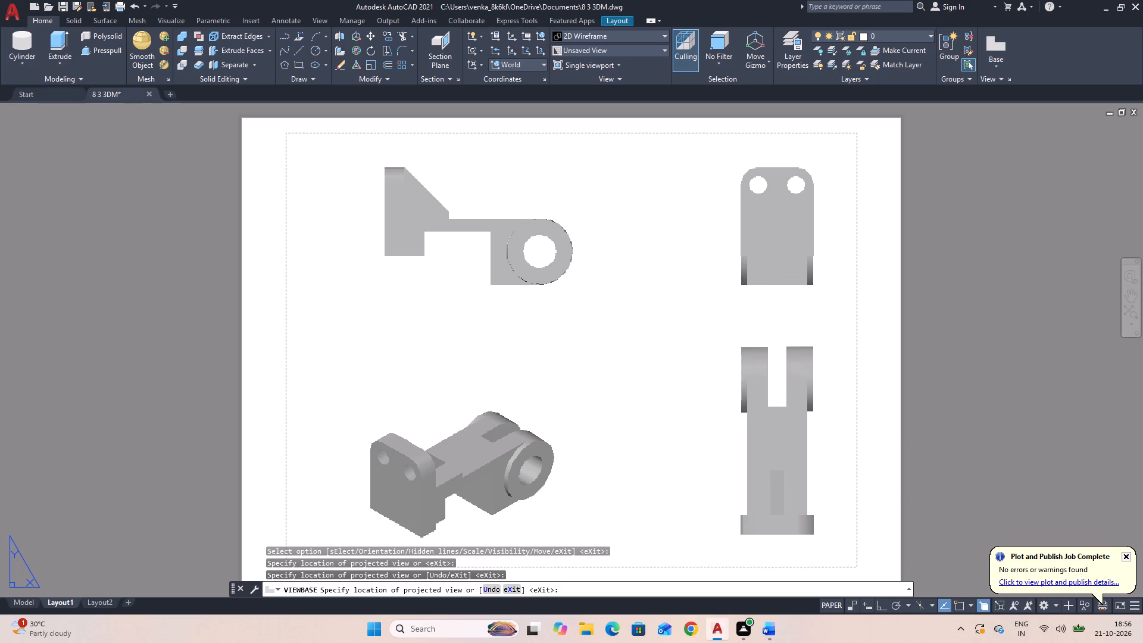
{"action": "key", "text": "Return"}
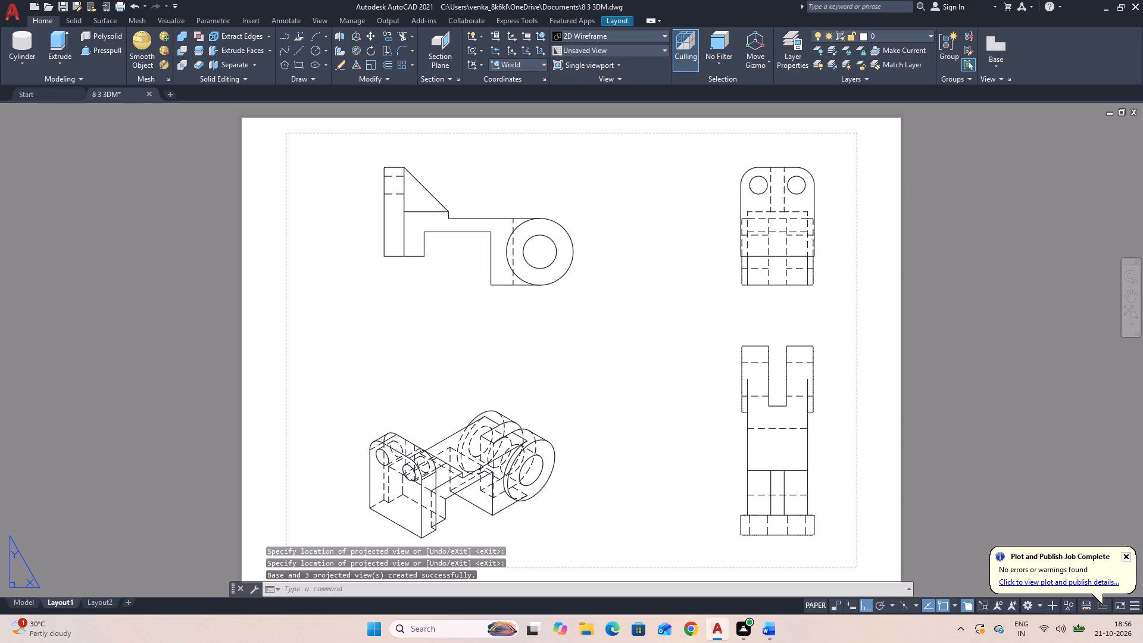
Change the isometric view's display style to shaded with visible lines.
{"action": "double_click", "coordinate": [446, 469]}
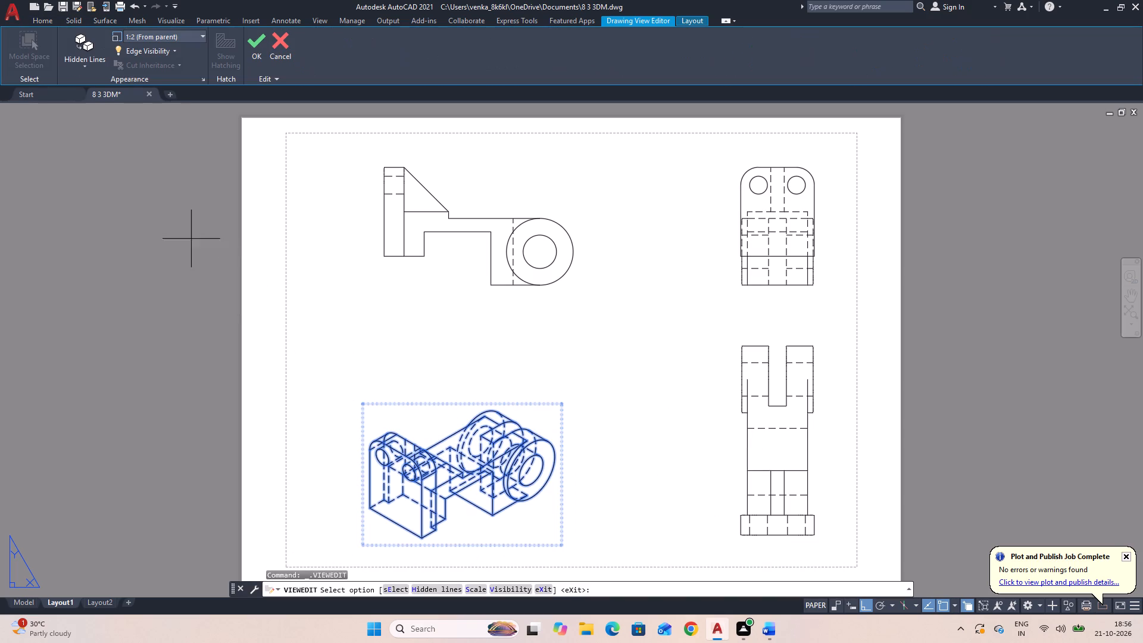
{"action": "left_click", "coordinate": [90, 65]}
{"action": "left_click", "coordinate": [110, 155]}
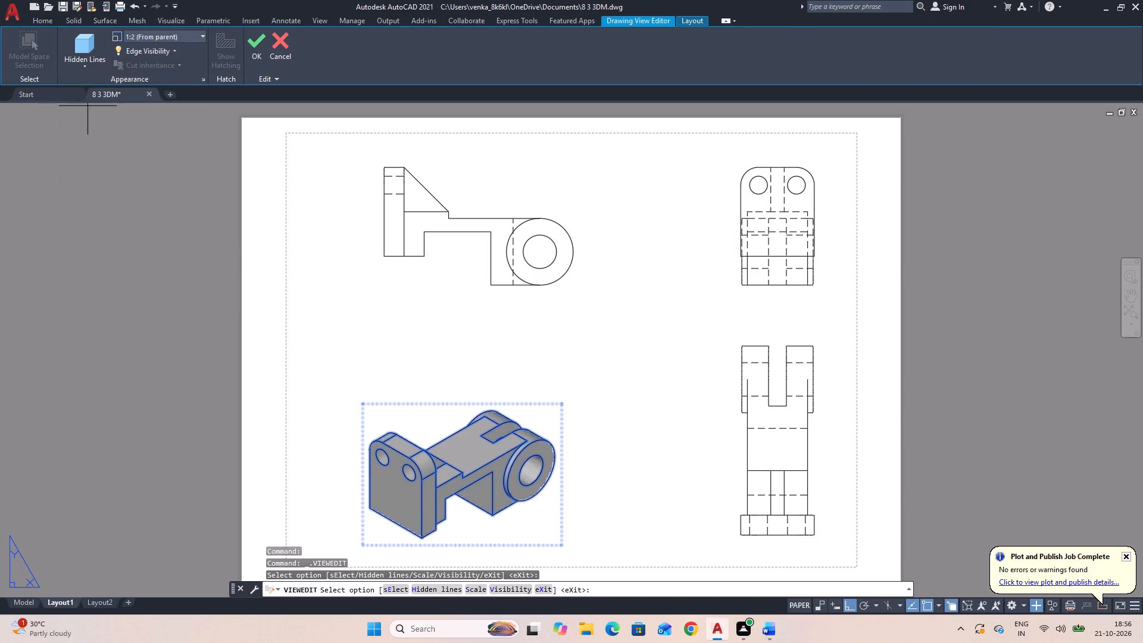
{"action": "key", "text": "Escape"}
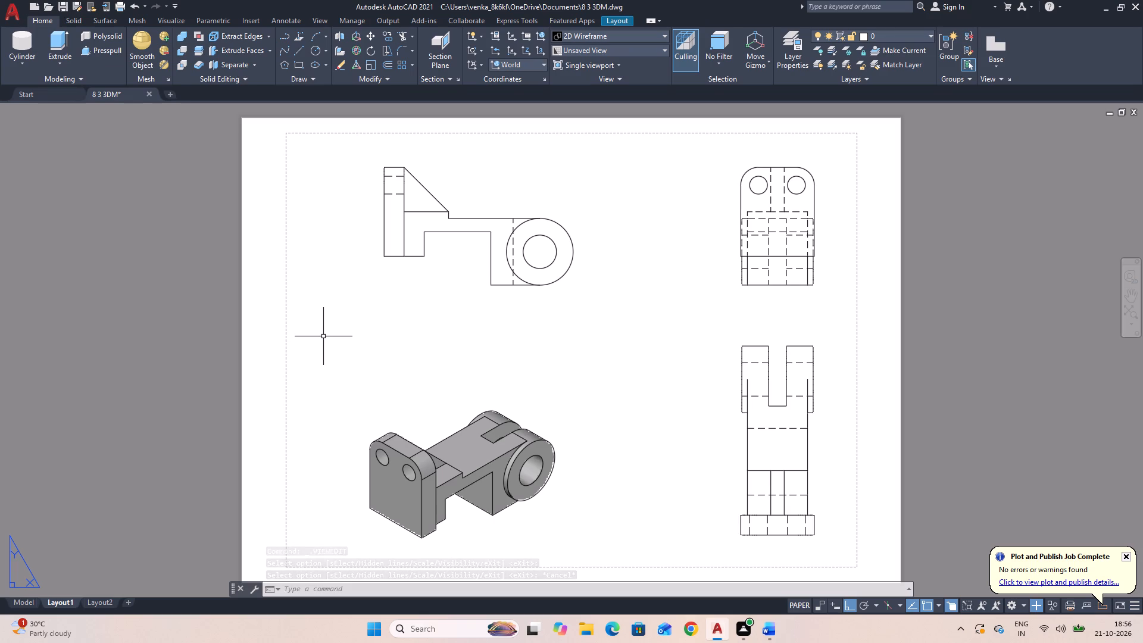
Add an aligned dimension across the undercut's width, placed below the side view.
{"action": "type", "text": "DAL"}
{"action": "key", "text": "space"}
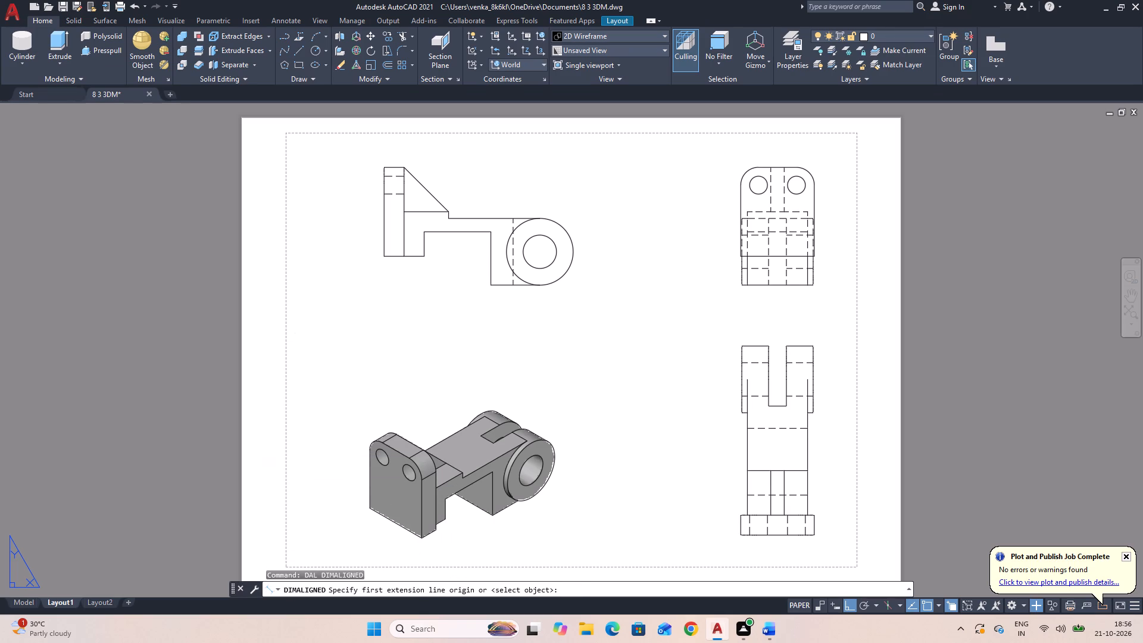
{"action": "left_click", "coordinate": [492, 285]}
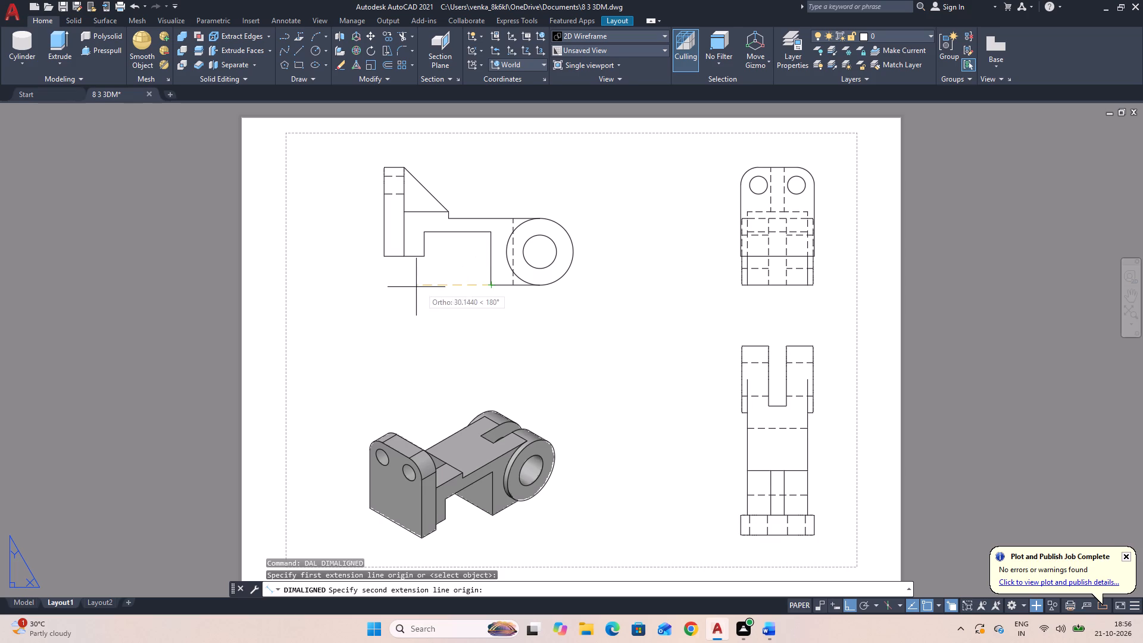
{"action": "left_click", "coordinate": [426, 271]}
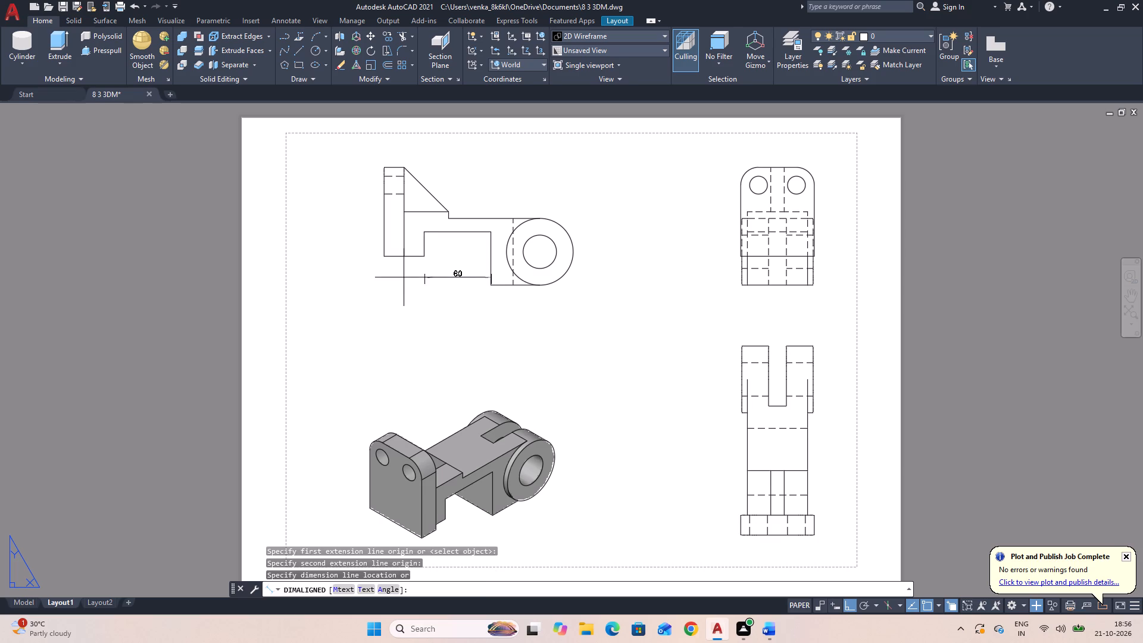
{"action": "left_click", "coordinate": [428, 294]}
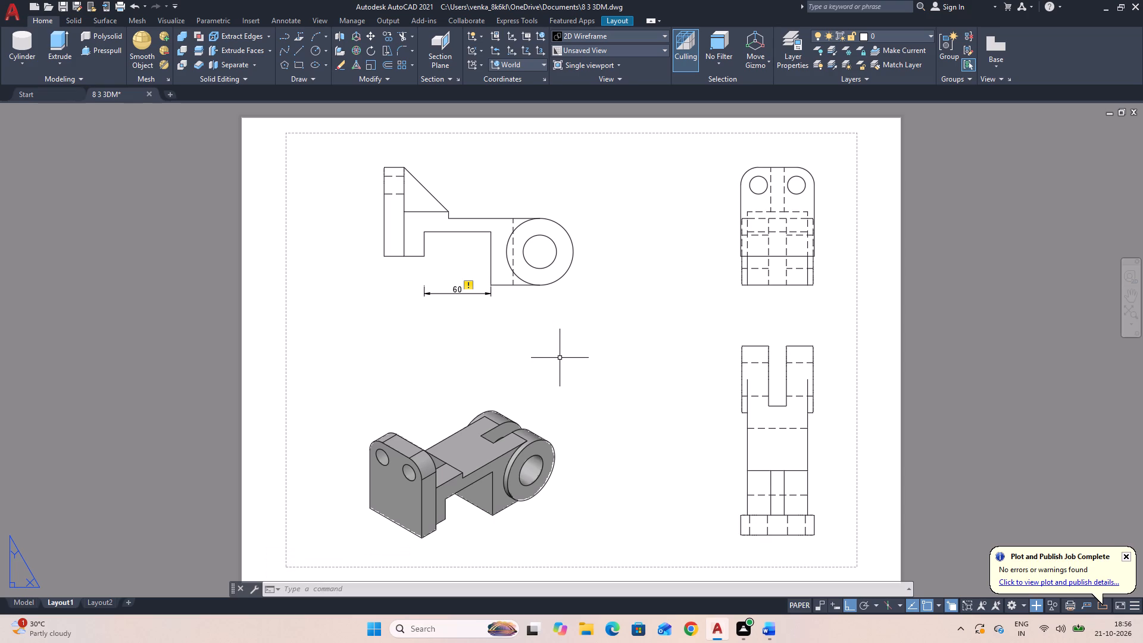
{"action": "key", "text": "space"}
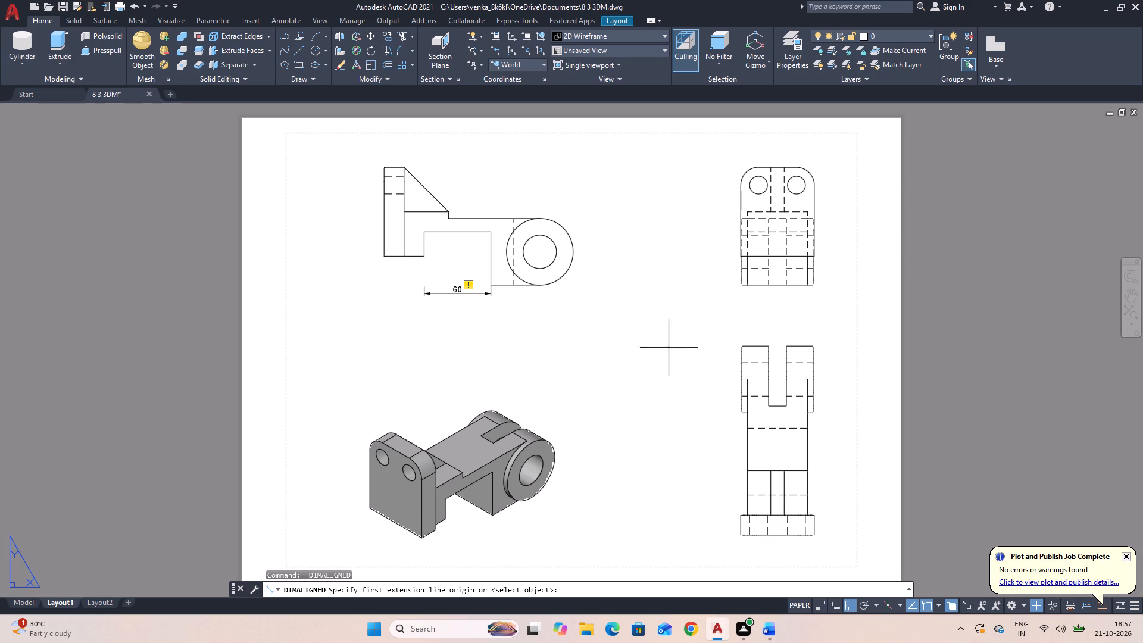
{"action": "key", "text": "Escape"}
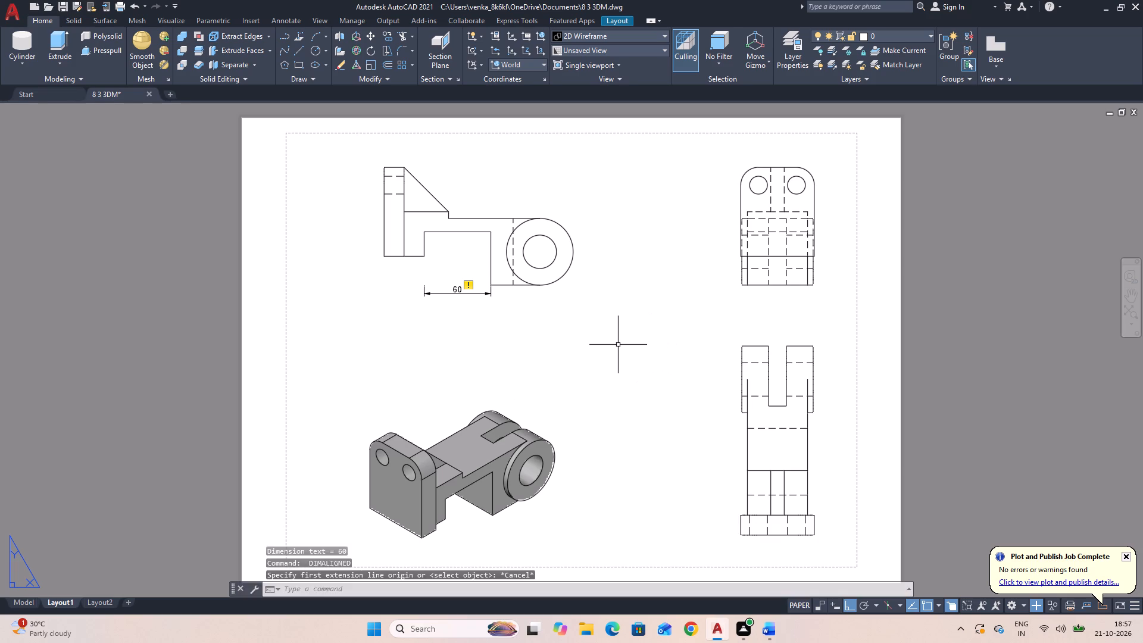
Add diameter dimensions to the bore and outer boss circle in the side view and to the left plate hole in the front view.
{"action": "key", "text": "d"}
{"action": "key", "text": "d"}
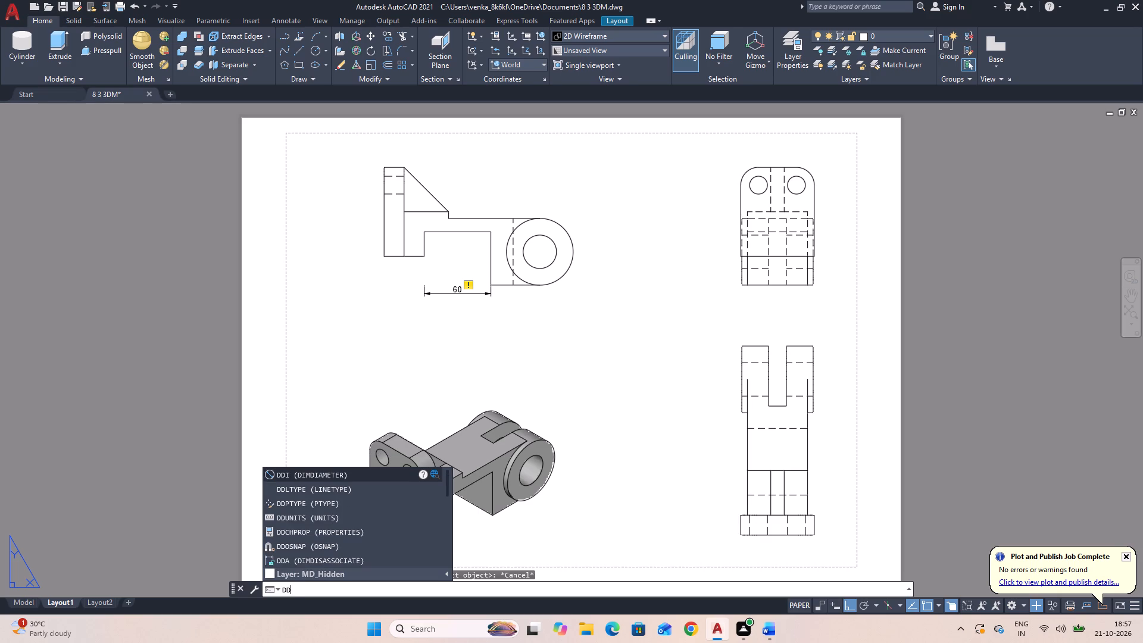
{"action": "type", "text": "I"}
{"action": "key", "text": "space"}
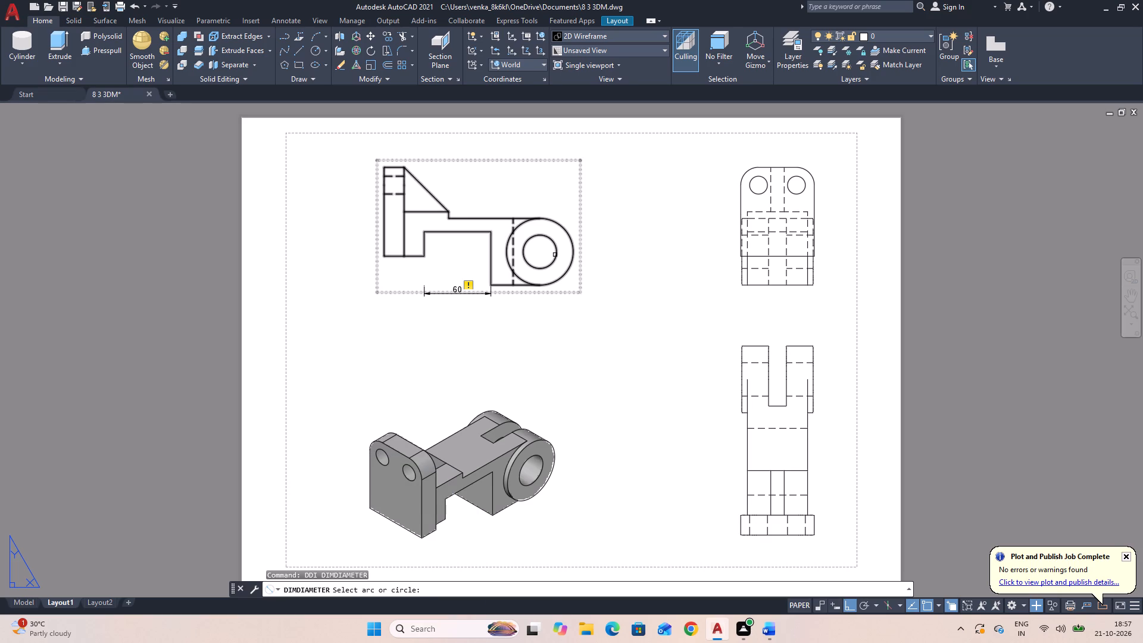
{"action": "left_click", "coordinate": [555, 245]}
{"action": "left_click", "coordinate": [574, 219]}
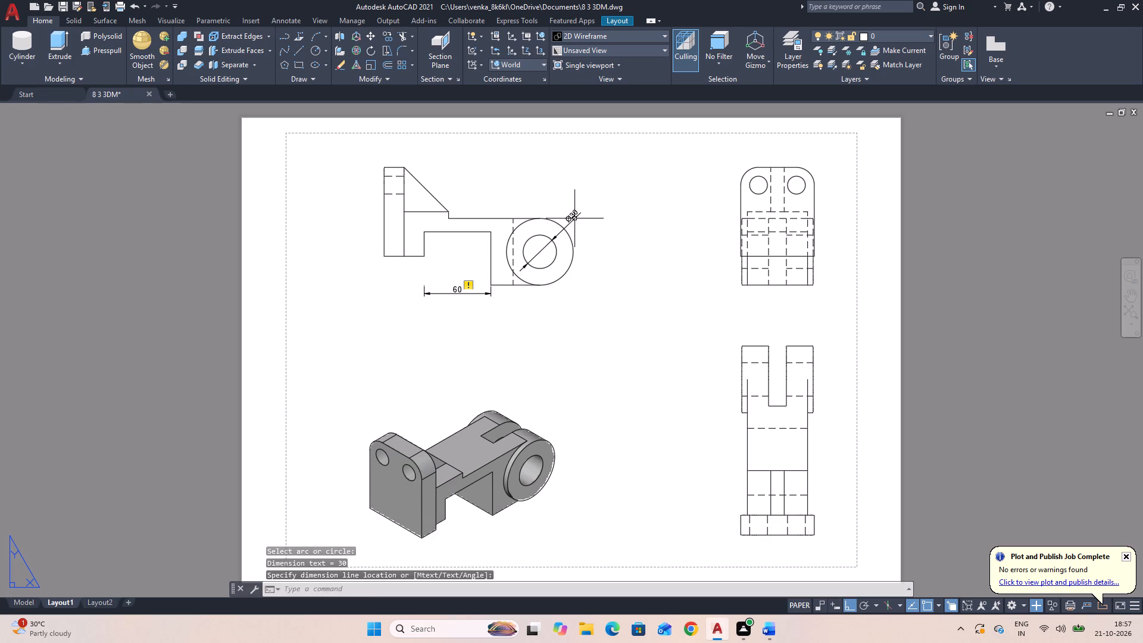
{"action": "key", "text": "space"}
{"action": "left_click", "coordinate": [568, 269]}
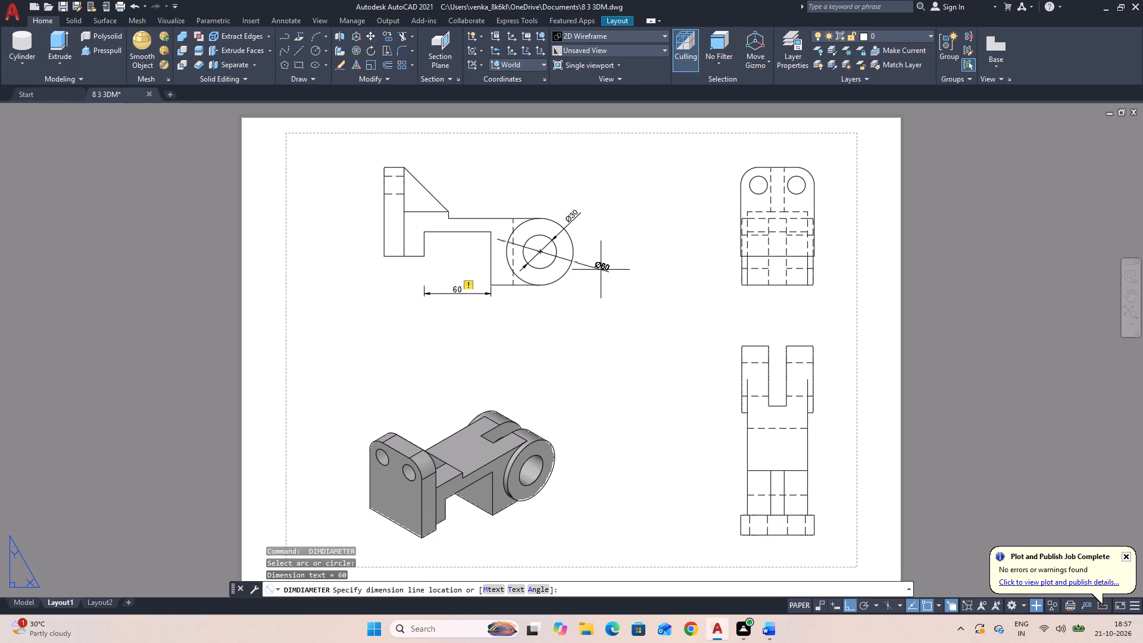
{"action": "left_click", "coordinate": [593, 254]}
{"action": "key", "text": "space"}
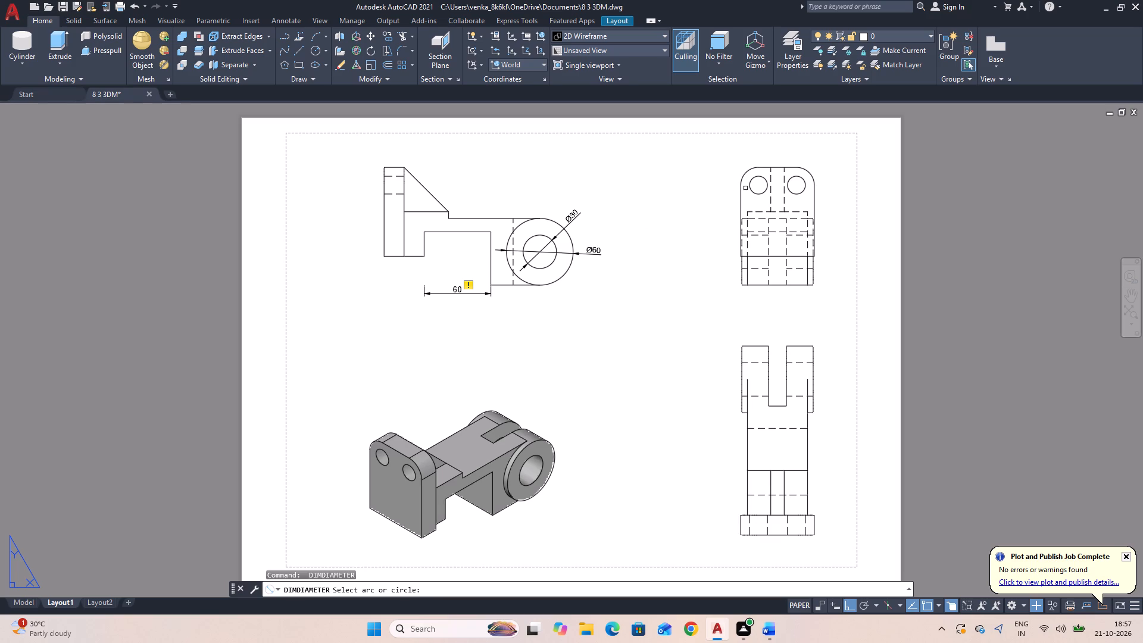
{"action": "left_click", "coordinate": [749, 187]}
{"action": "left_click", "coordinate": [701, 189]}
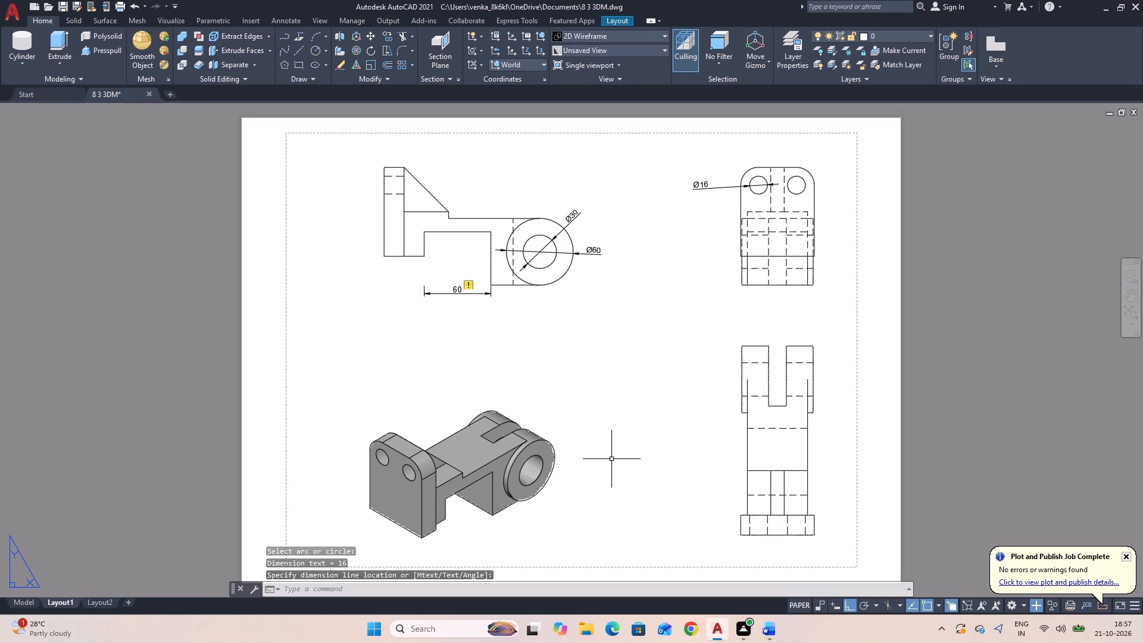
{"action": "key", "text": "Escape"}
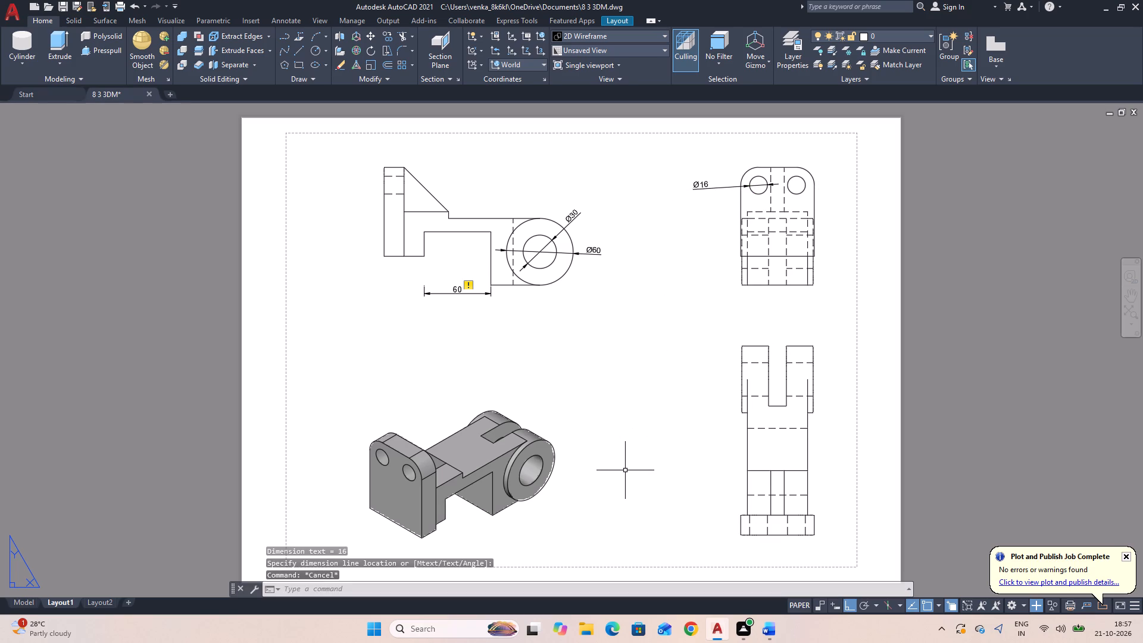
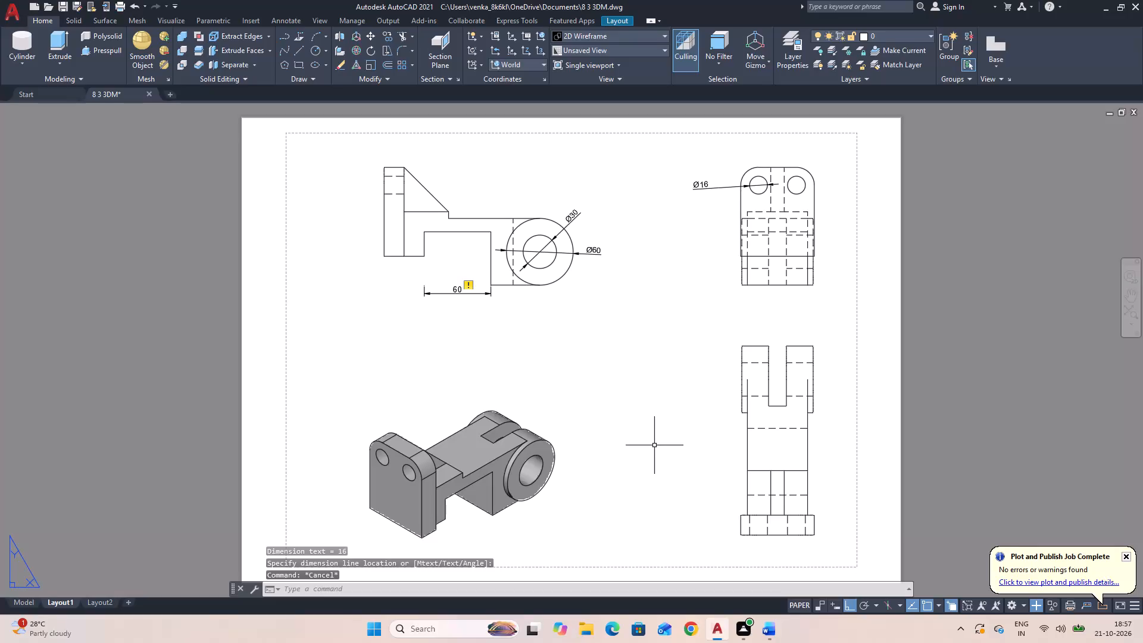
Add aligned dimensions below the side view for the plate's thickness and the width of the adjoining step before the undercut.
{"action": "key", "text": "space"}
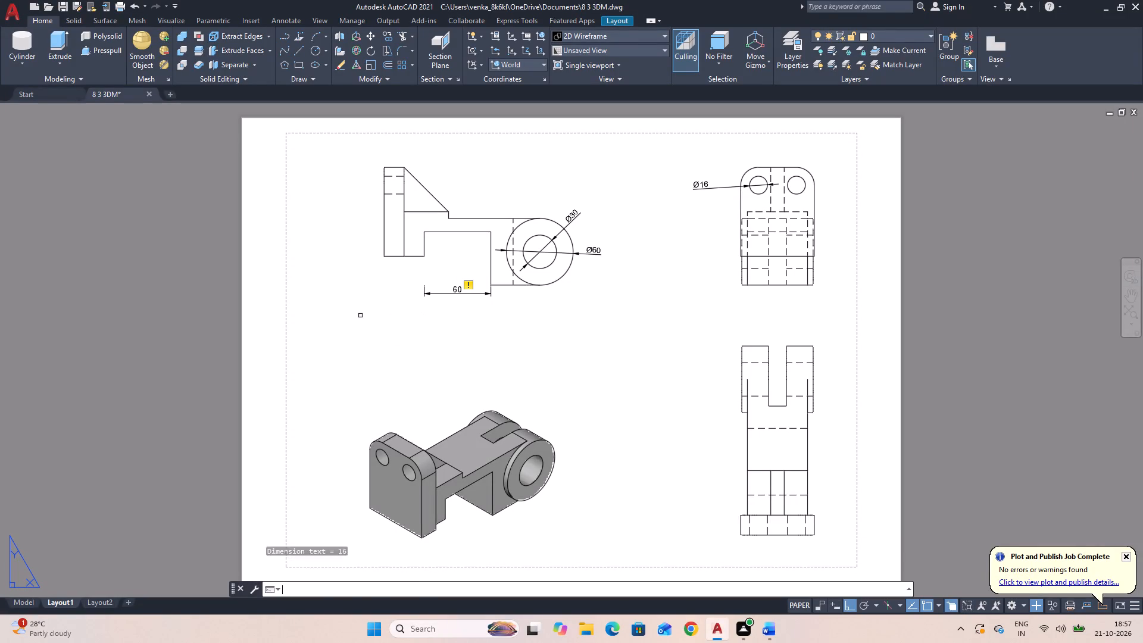
{"action": "key", "text": "space"}
{"action": "type", "text": "DAL"}
{"action": "key", "text": "space"}
{"action": "left_click", "coordinate": [386, 255]}
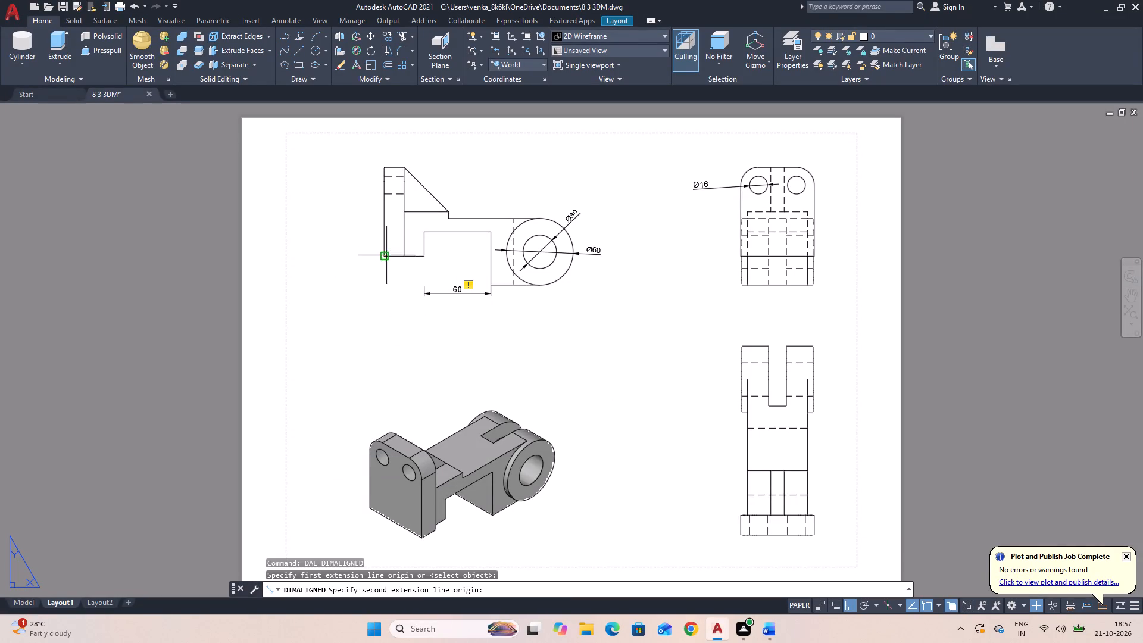
{"action": "left_click", "coordinate": [404, 255]}
{"action": "left_click", "coordinate": [402, 267]}
{"action": "key", "text": "space"}
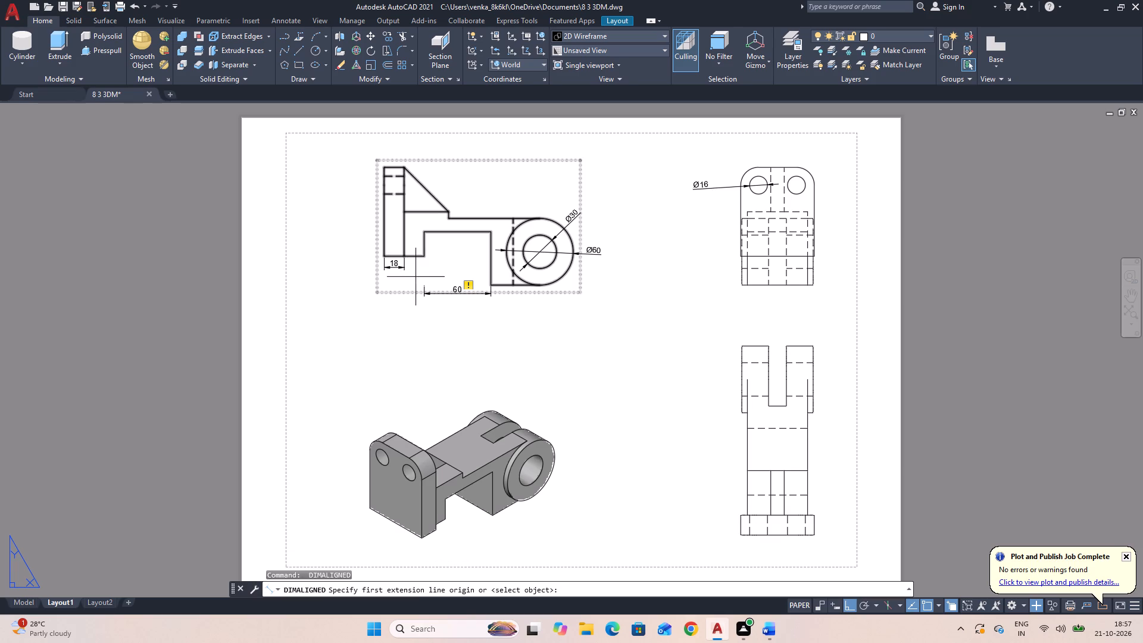
{"action": "left_click", "coordinate": [405, 257]}
{"action": "left_click", "coordinate": [423, 257]}
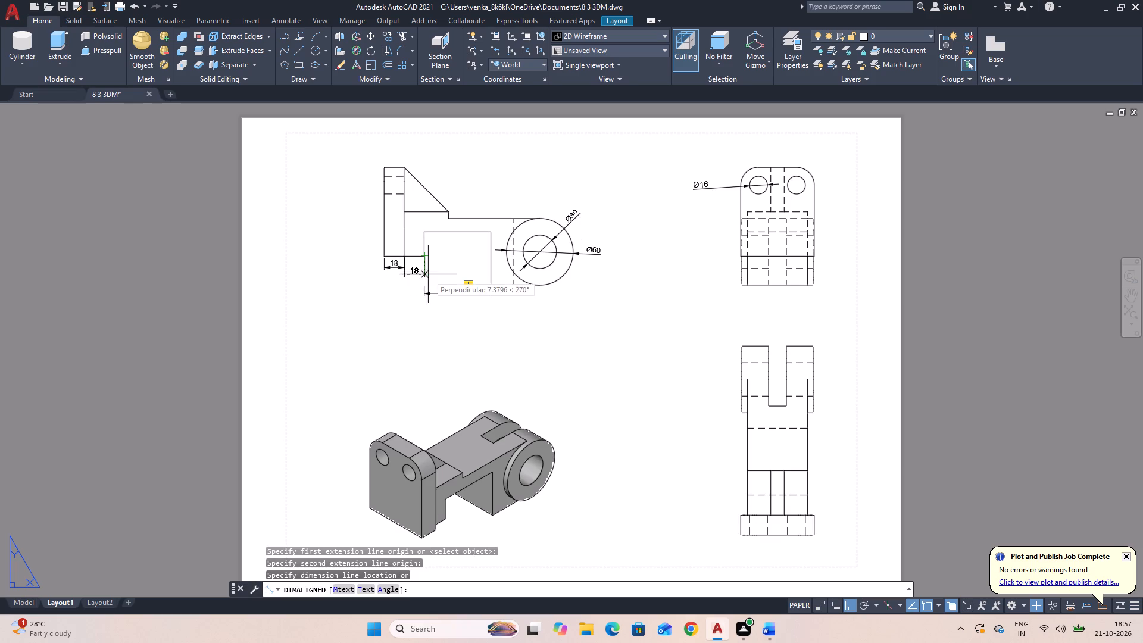
{"action": "left_click", "coordinate": [428, 267]}
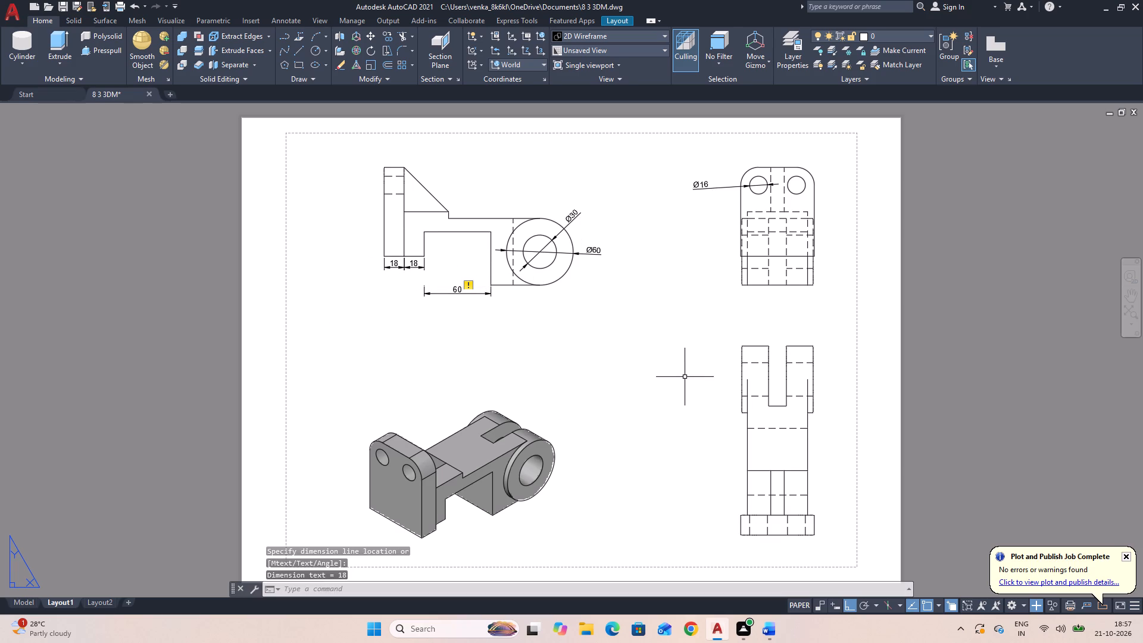
Add an aligned dimension in the top view for the left boss's projection beyond the body's side edge.
{"action": "key", "text": "space"}
{"action": "scroll", "coordinate": [726, 417], "scroll_direction": "up", "scroll_amount": 2}
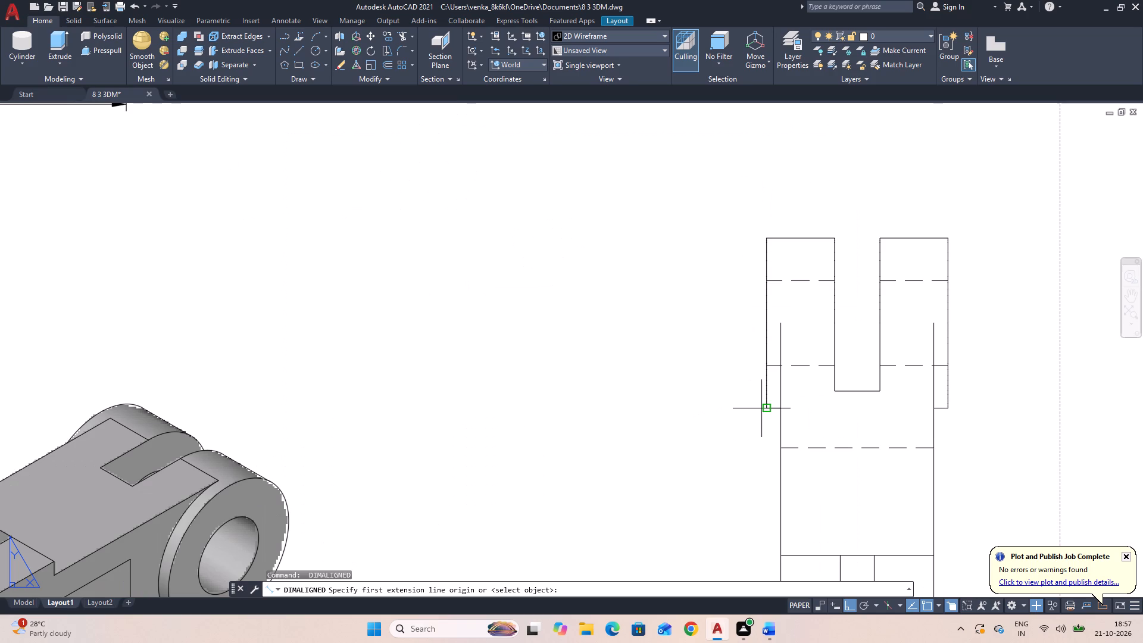
{"action": "left_click", "coordinate": [765, 407]}
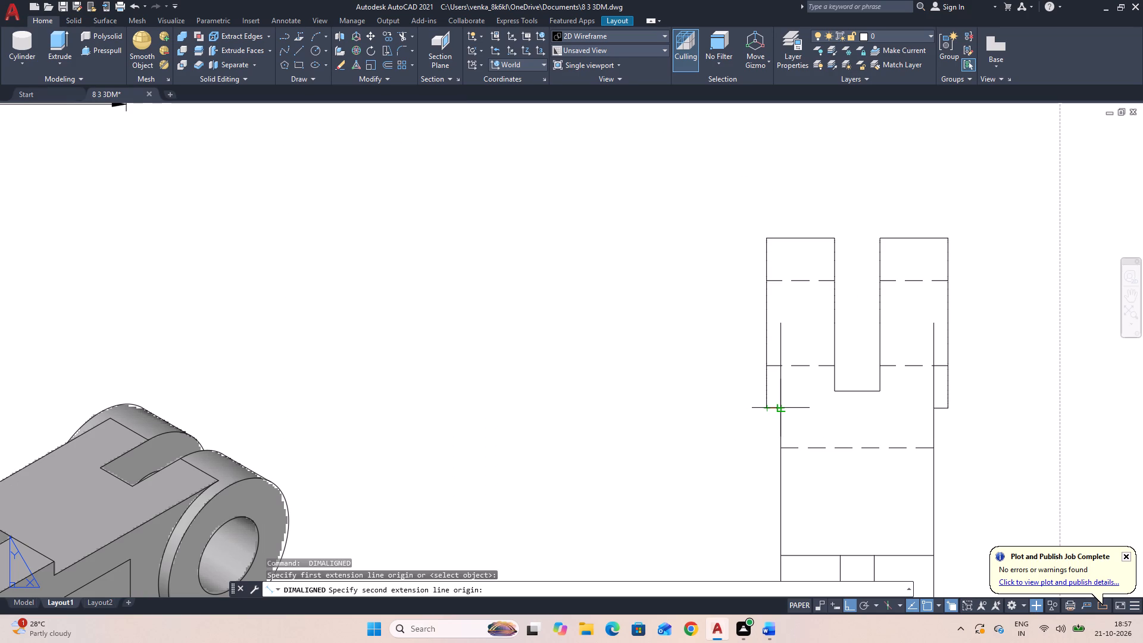
{"action": "left_click", "coordinate": [782, 408]}
{"action": "left_click", "coordinate": [761, 431]}
{"action": "scroll", "coordinate": [758, 425], "scroll_direction": "down", "scroll_amount": 2}
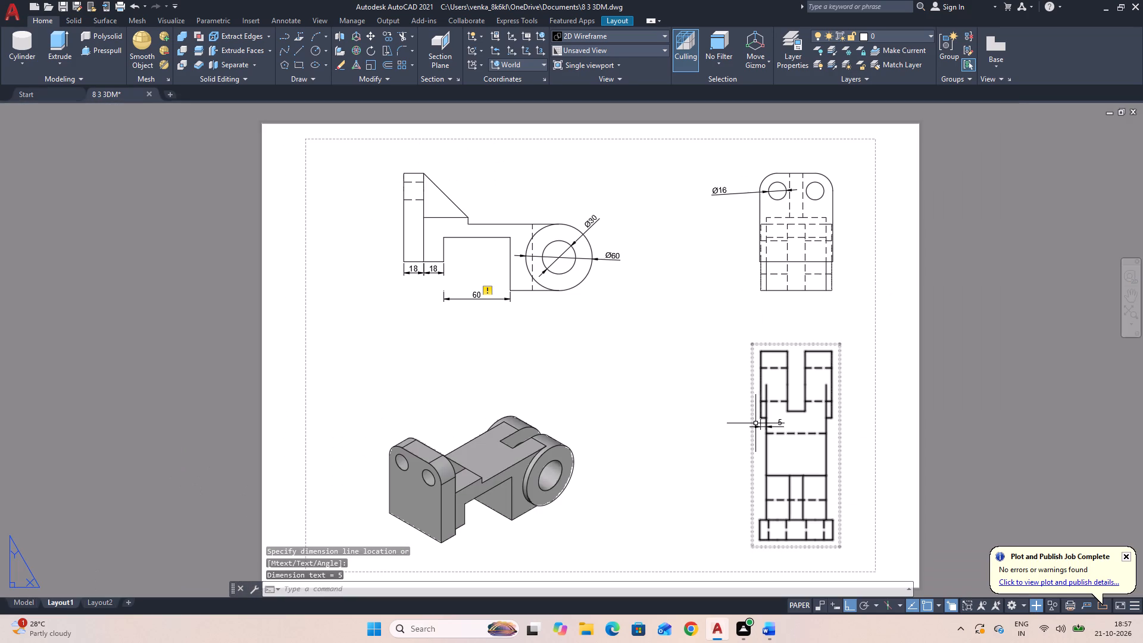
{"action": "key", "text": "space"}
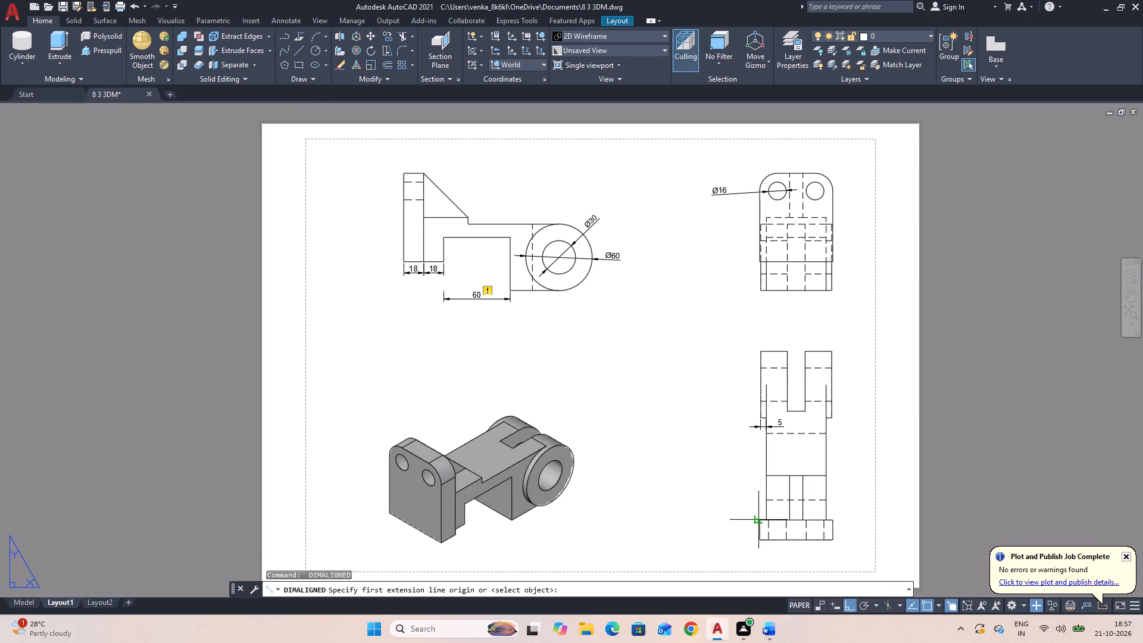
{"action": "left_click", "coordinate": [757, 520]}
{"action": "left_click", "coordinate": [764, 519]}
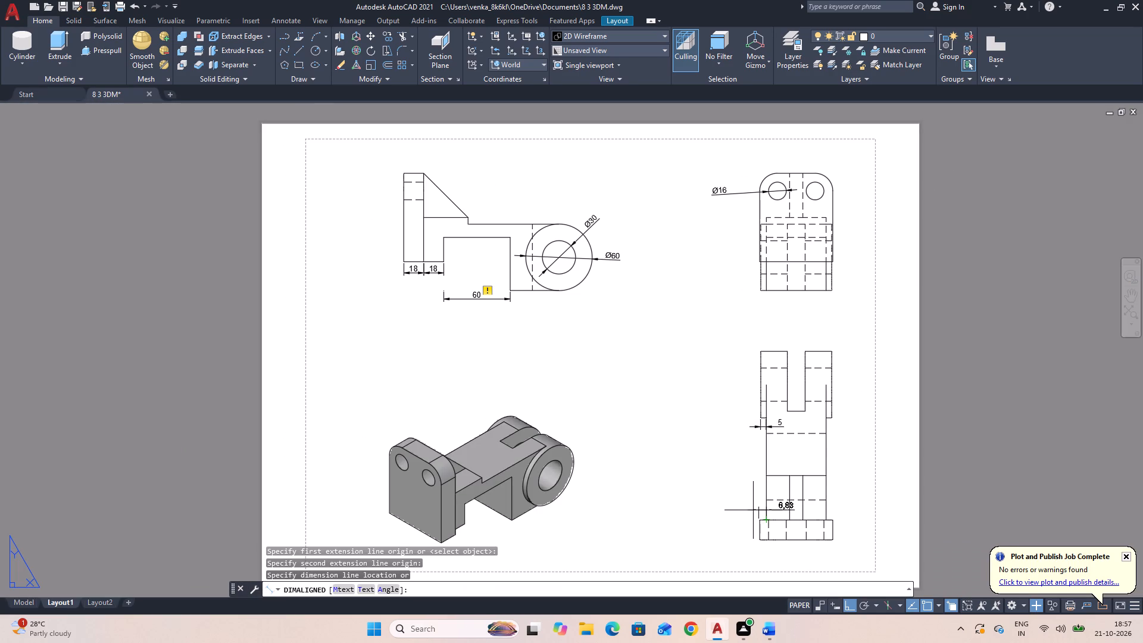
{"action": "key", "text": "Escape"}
Add an aligned dimension in the top view for the plate's left overhang beyond the body's side edge.
{"action": "scroll", "coordinate": [758, 517], "scroll_direction": "up", "scroll_amount": 3}
{"action": "key", "text": "space"}
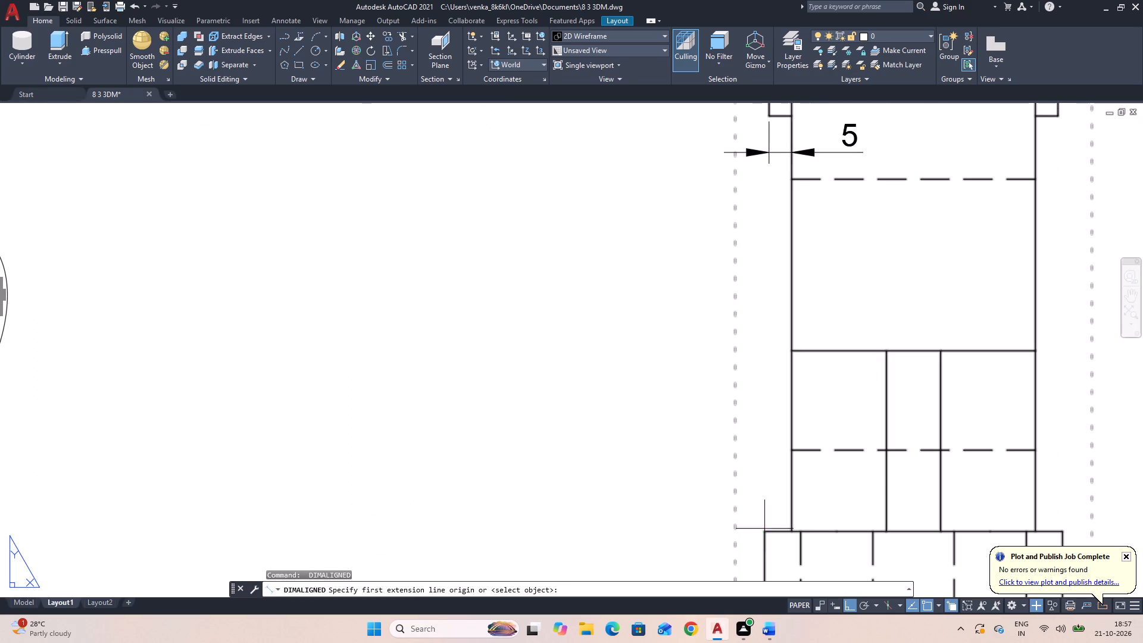
{"action": "left_click", "coordinate": [791, 530]}
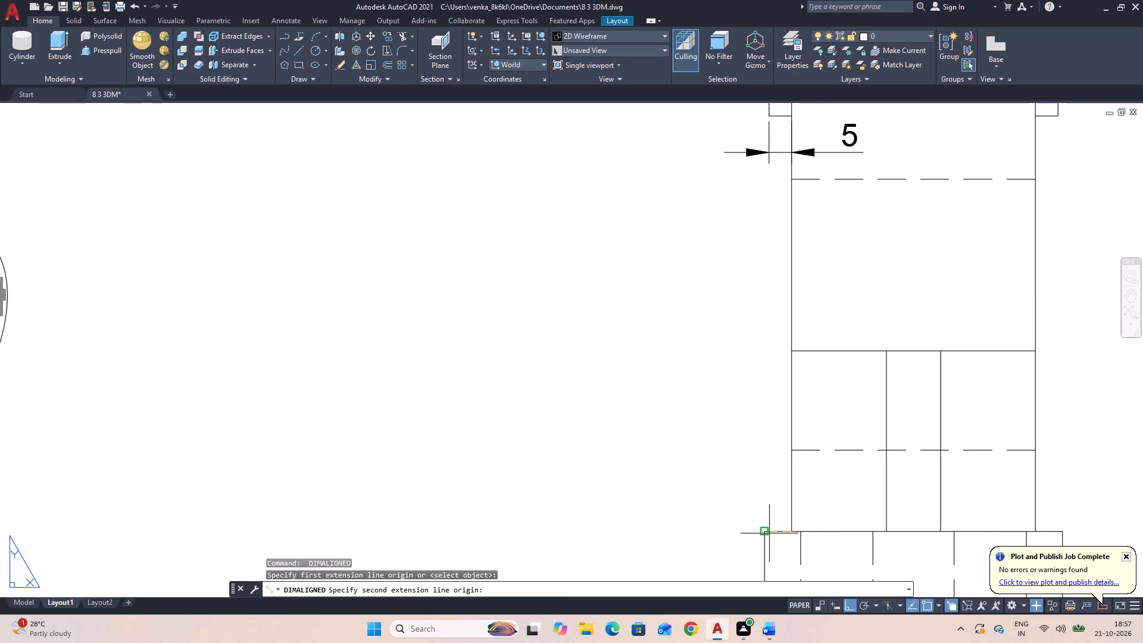
{"action": "left_click", "coordinate": [764, 531]}
{"action": "left_click", "coordinate": [753, 519]}
{"action": "scroll", "coordinate": [742, 510], "scroll_direction": "down", "scroll_amount": 1}
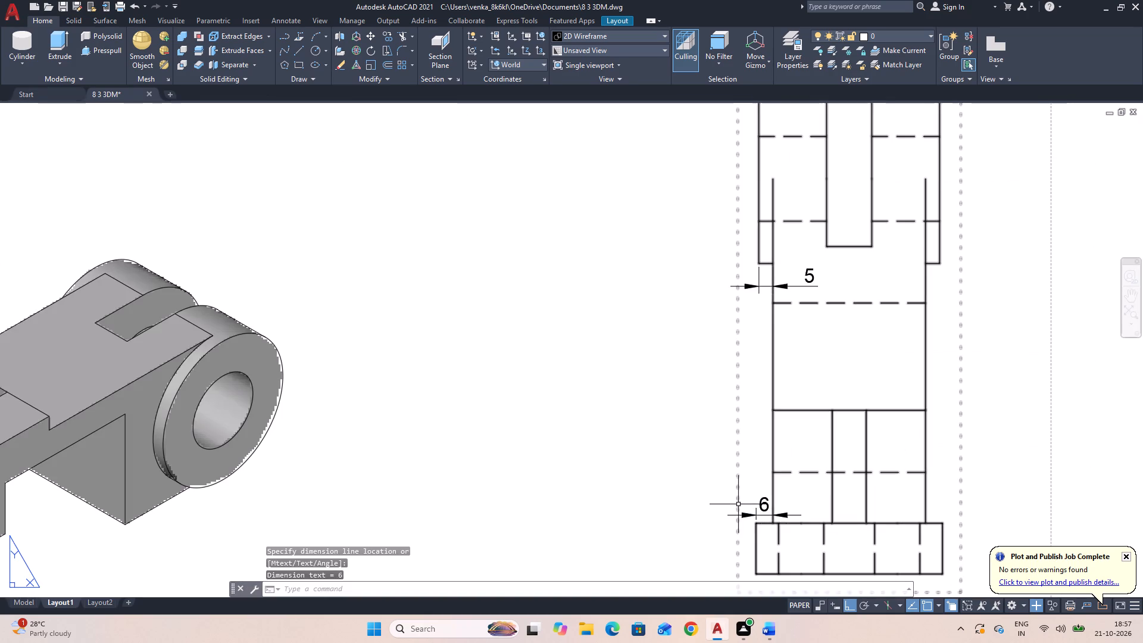
{"action": "scroll", "coordinate": [738, 503], "scroll_direction": "down", "scroll_amount": 1}
{"action": "scroll", "coordinate": [676, 479], "scroll_direction": "down", "scroll_amount": 1}
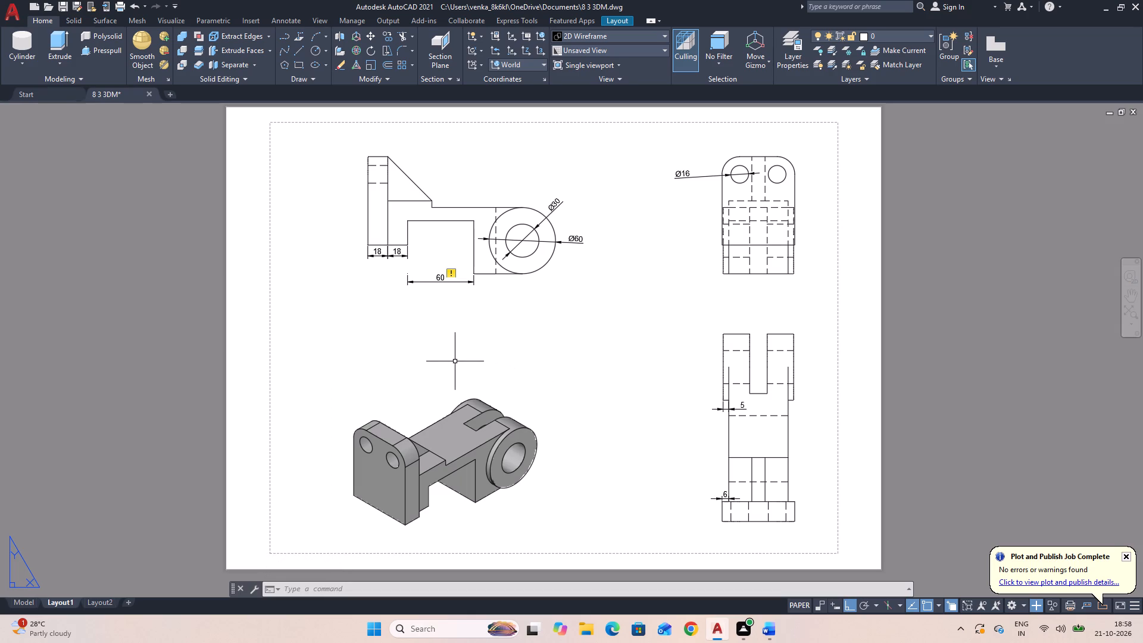
Add an aligned dimension from the bore centre to the plate's outer face, placed above the side view.
{"action": "key", "text": "space"}
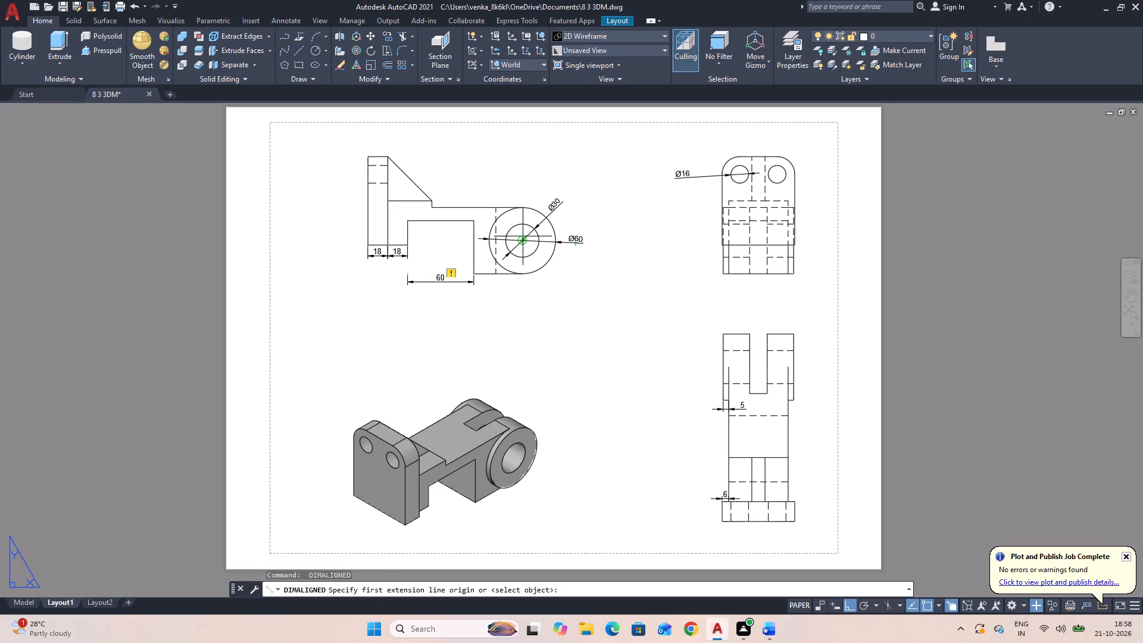
{"action": "left_click", "coordinate": [523, 241]}
{"action": "left_click", "coordinate": [370, 237]}
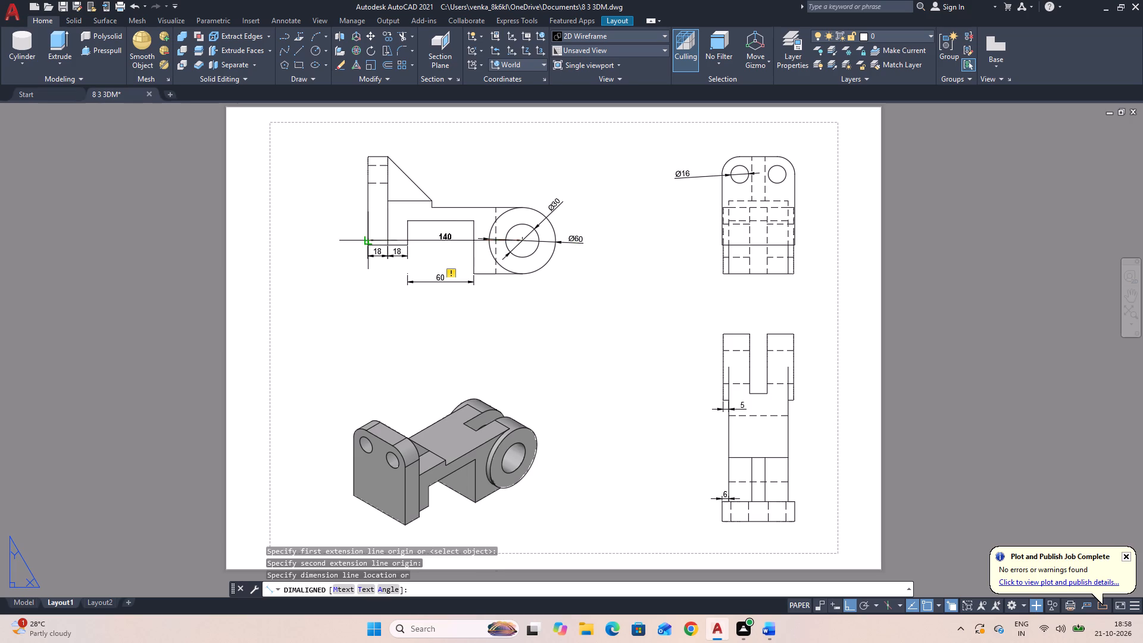
{"action": "left_click", "coordinate": [371, 149]}
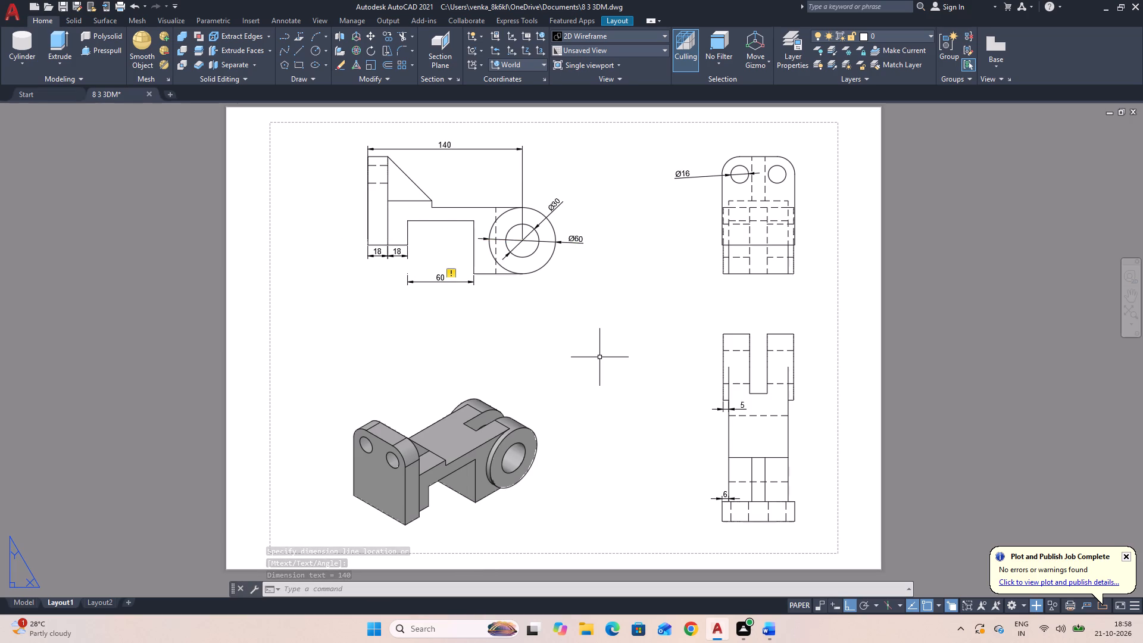
Add a row of aligned dimensions above the top view for the left lug, the slot and the right lug widths.
{"action": "key", "text": "space"}
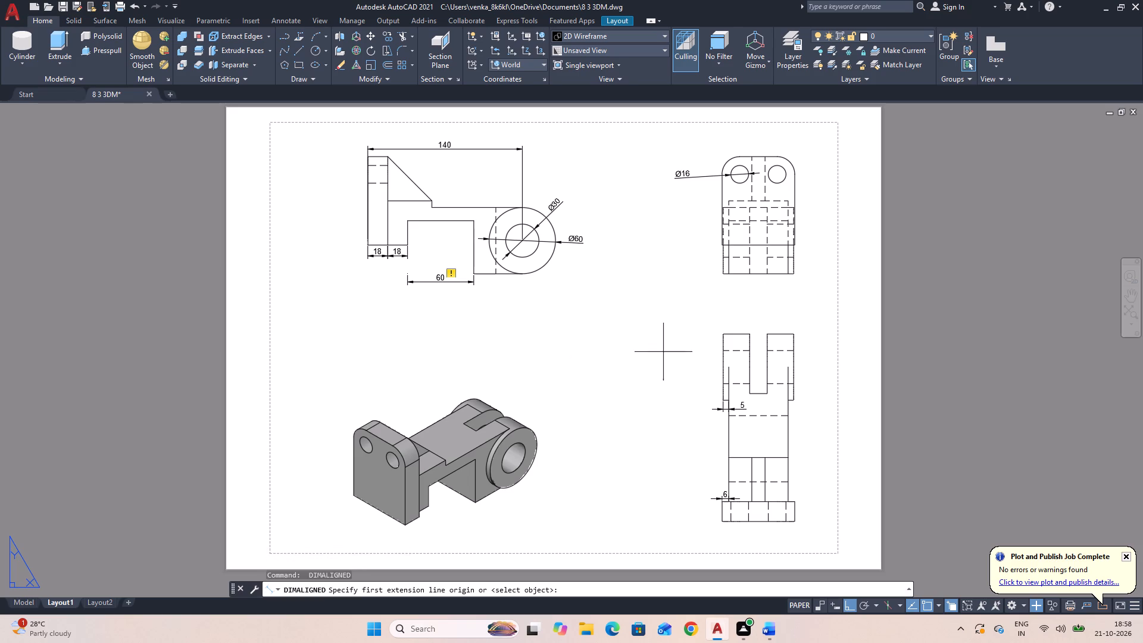
{"action": "left_click", "coordinate": [726, 333]}
{"action": "left_click", "coordinate": [749, 336]}
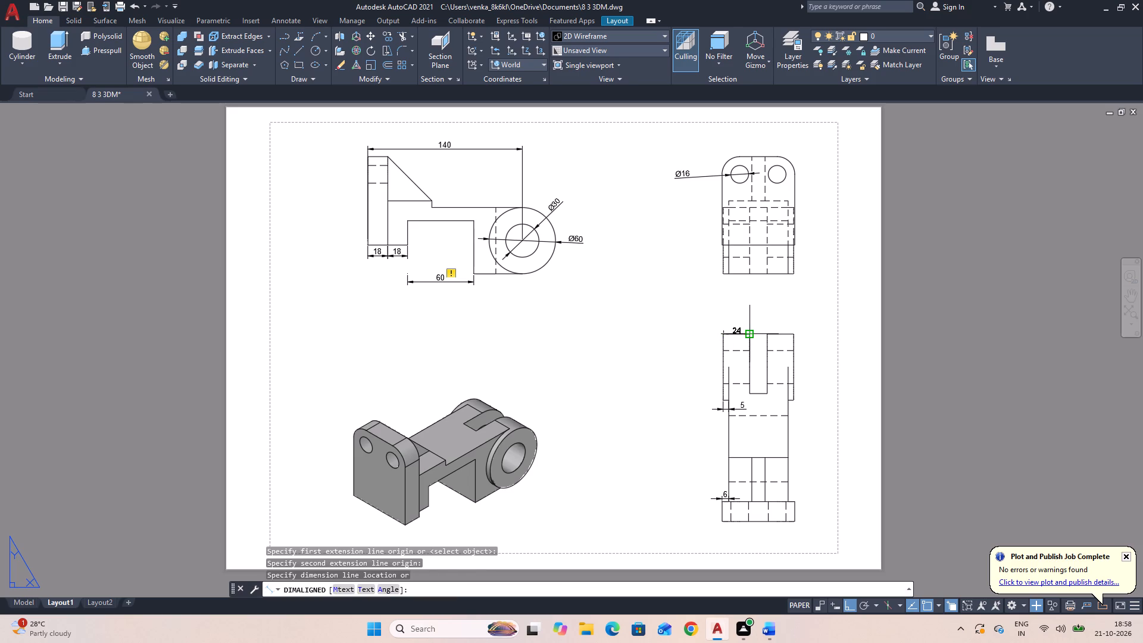
{"action": "left_click", "coordinate": [747, 326]}
{"action": "key", "text": "space"}
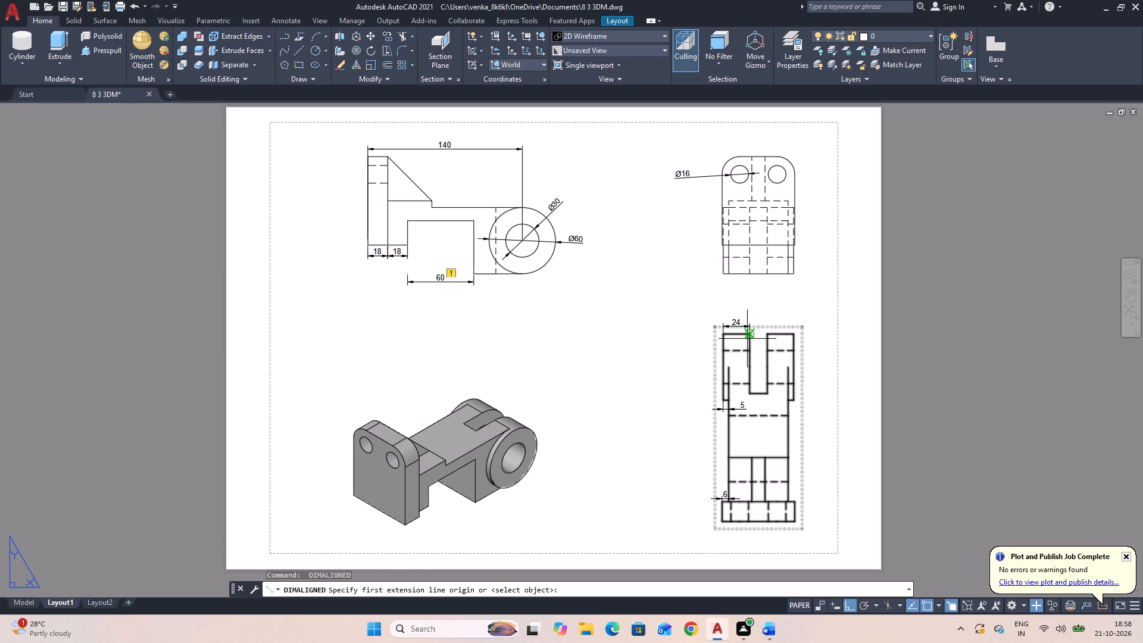
{"action": "left_click", "coordinate": [747, 333]}
{"action": "left_click", "coordinate": [769, 335]}
{"action": "left_click", "coordinate": [767, 325]}
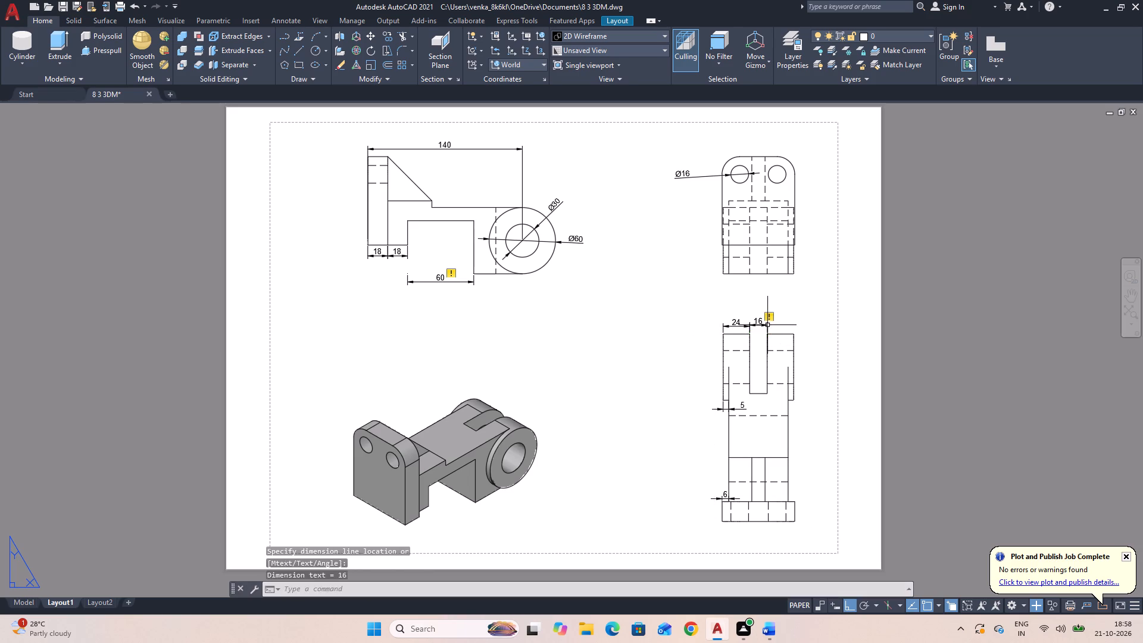
{"action": "key", "text": "space"}
{"action": "left_click", "coordinate": [765, 336]}
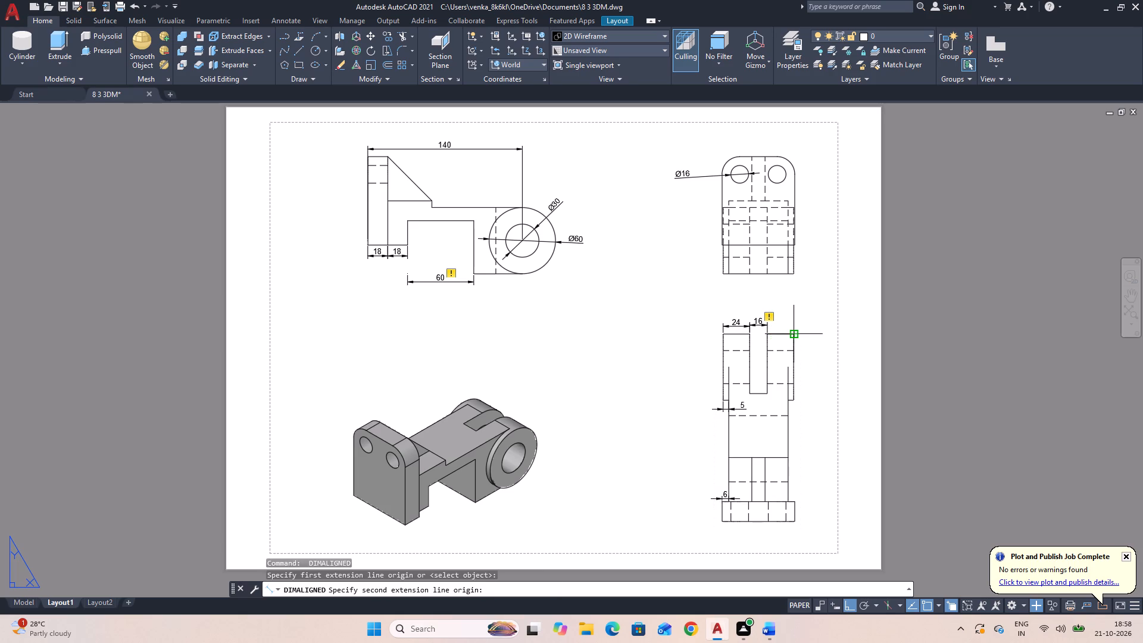
{"action": "left_click", "coordinate": [793, 336]}
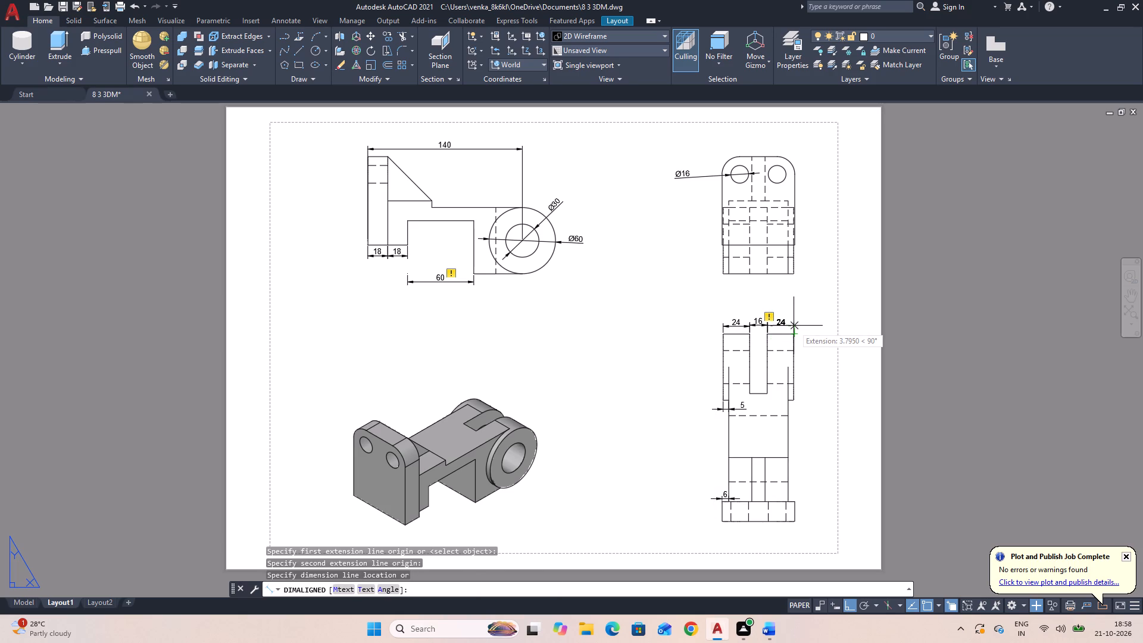
{"action": "left_click", "coordinate": [794, 325]}
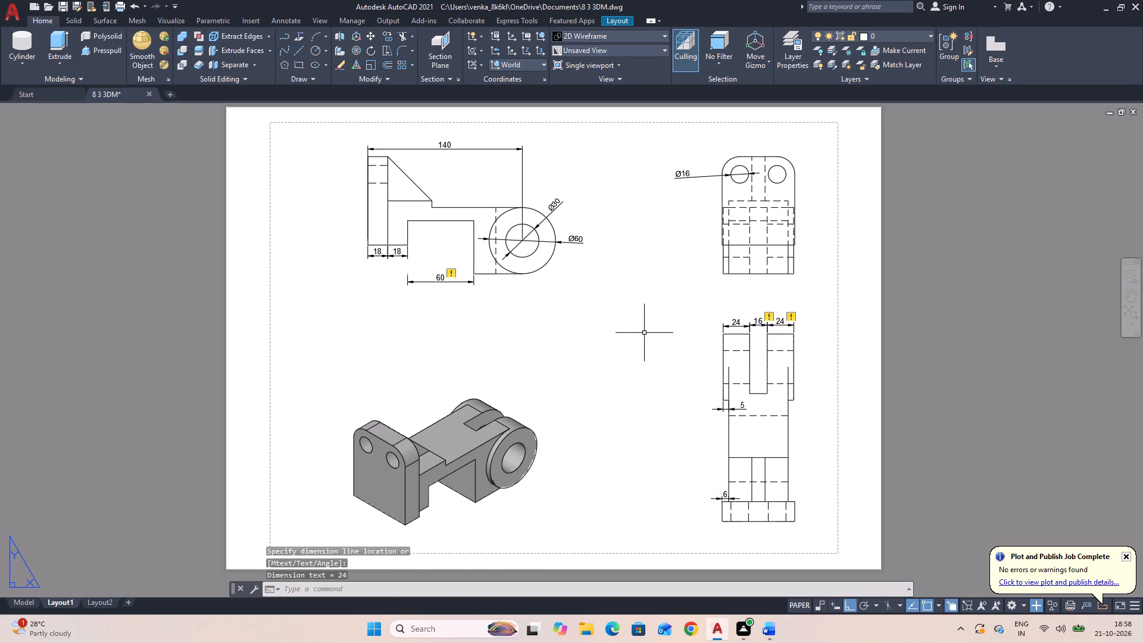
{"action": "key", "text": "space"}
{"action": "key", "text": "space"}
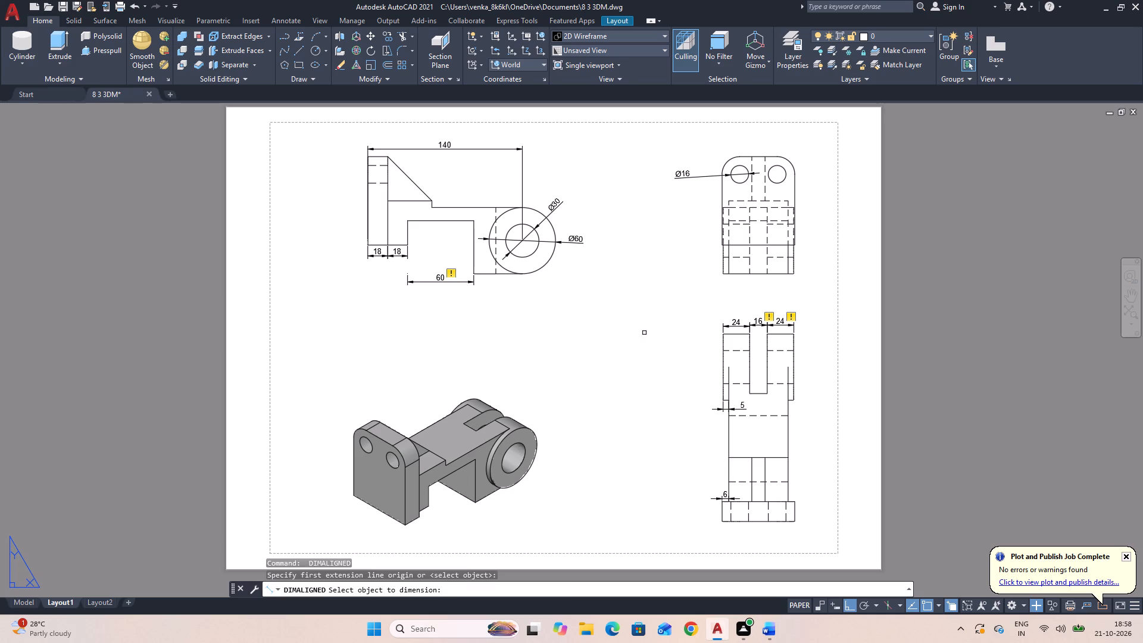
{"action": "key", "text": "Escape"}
Add a diameter dimension to the right plate hole in the front view, placed outside the plate's right edge.
{"action": "type", "text": "DDI"}
{"action": "type", "text": "I"}
{"action": "key", "text": "space"}
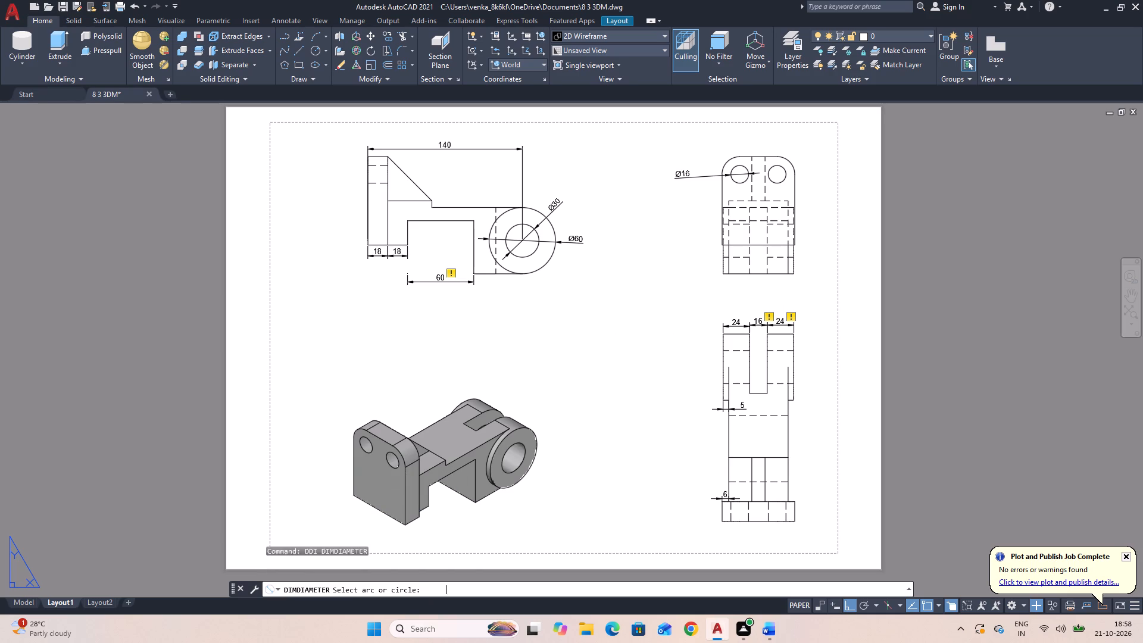
{"action": "left_click", "coordinate": [783, 172]}
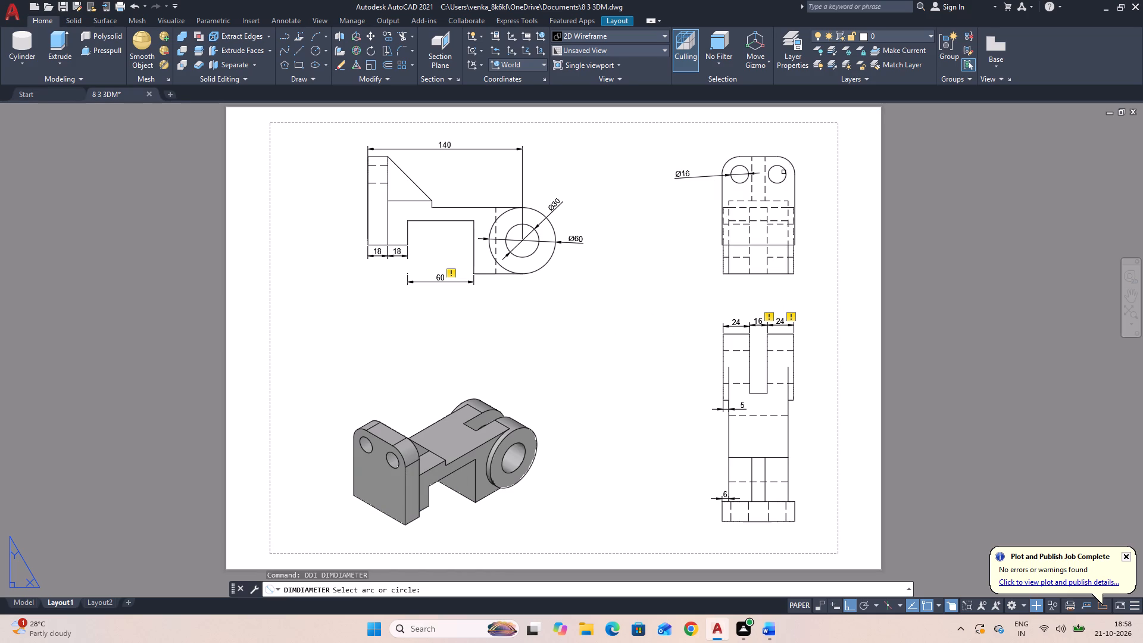
{"action": "left_click", "coordinate": [786, 173]}
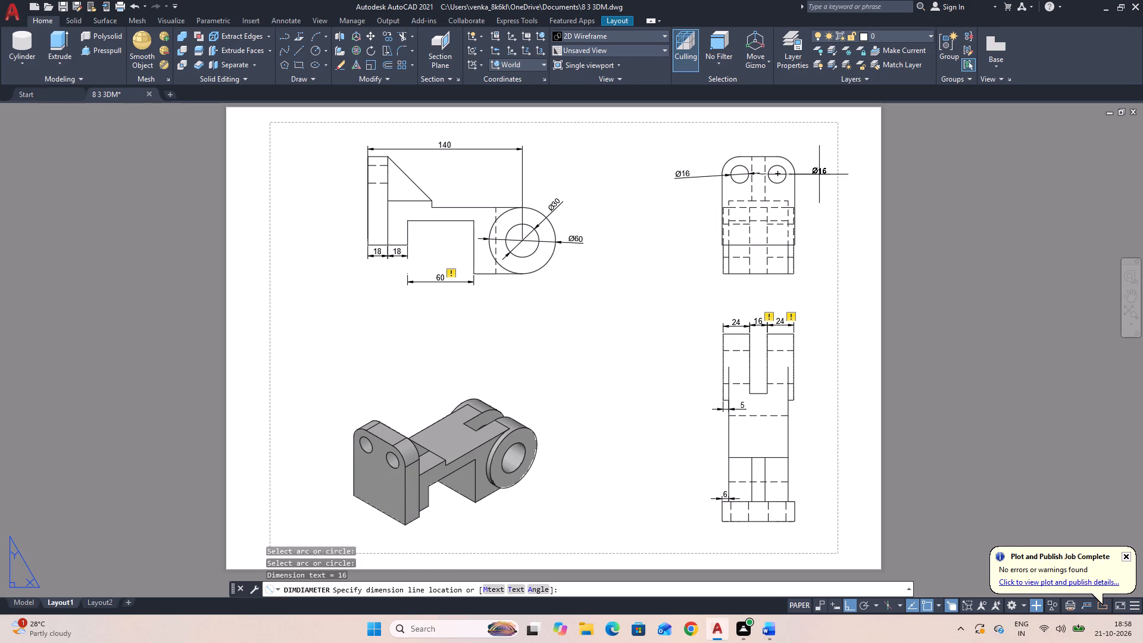
{"action": "left_click", "coordinate": [818, 174]}
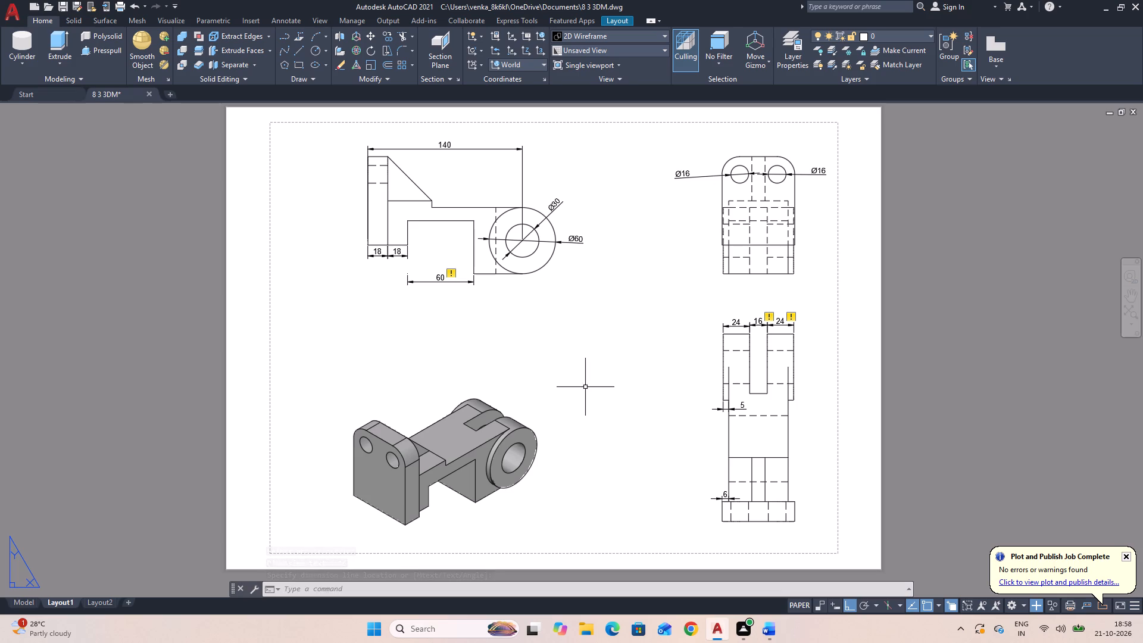
Add an aligned dimension for the horizontal arm's thickness above the undercut in the side view.
{"action": "key", "text": "space"}
{"action": "key", "text": "space"}
{"action": "type", "text": "DAL"}
{"action": "key", "text": "space"}
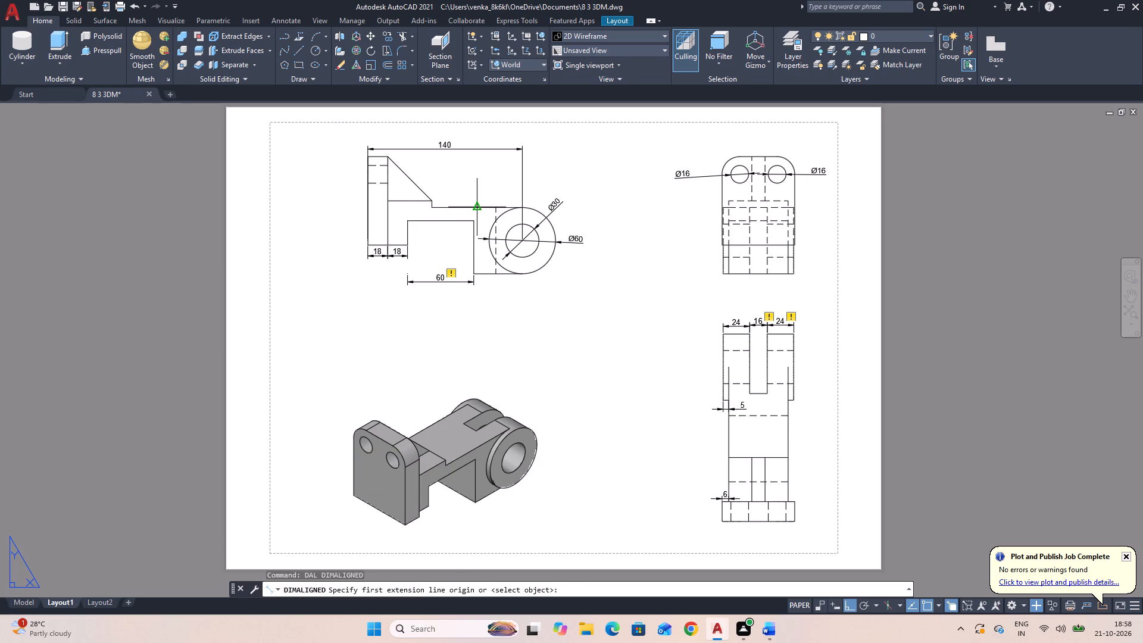
{"action": "left_click", "coordinate": [479, 205]}
{"action": "left_click", "coordinate": [473, 218]}
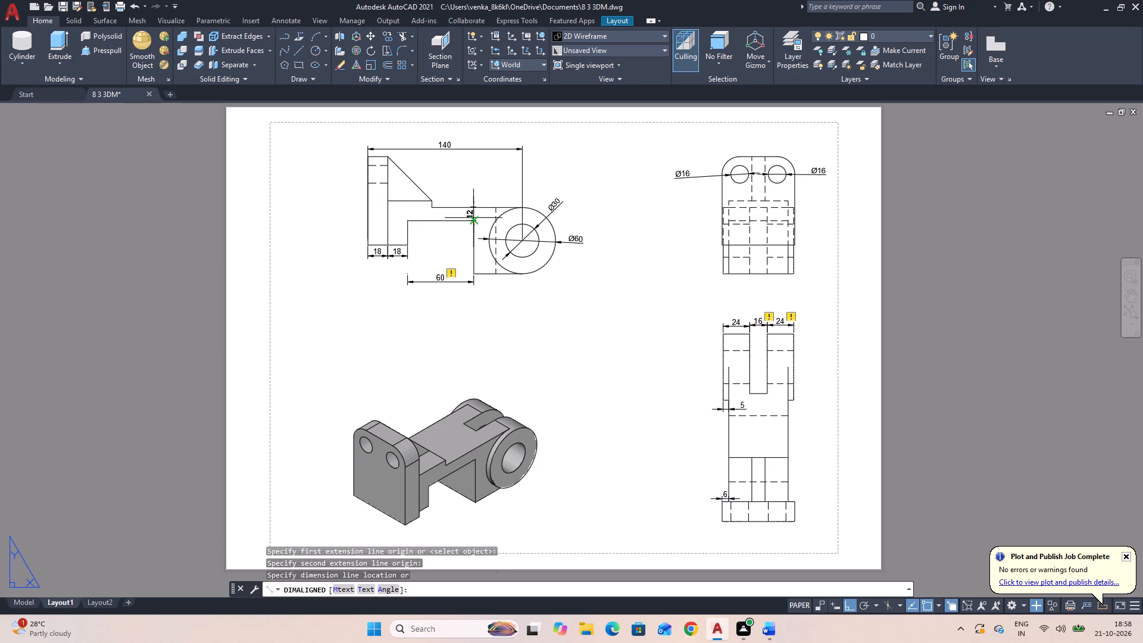
{"action": "left_click", "coordinate": [457, 221]}
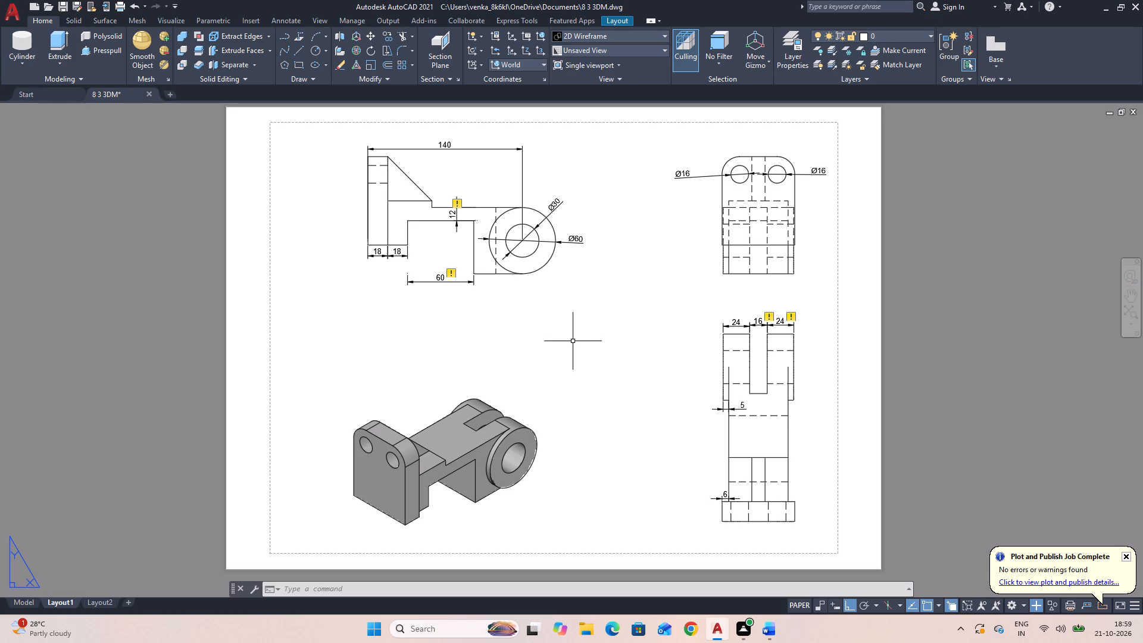
Set up a plot of Layout1 with the DWG To PDF.pc3 plotter and the monochrome.ctb plot style table.
{"action": "key", "text": "ctrl+p"}
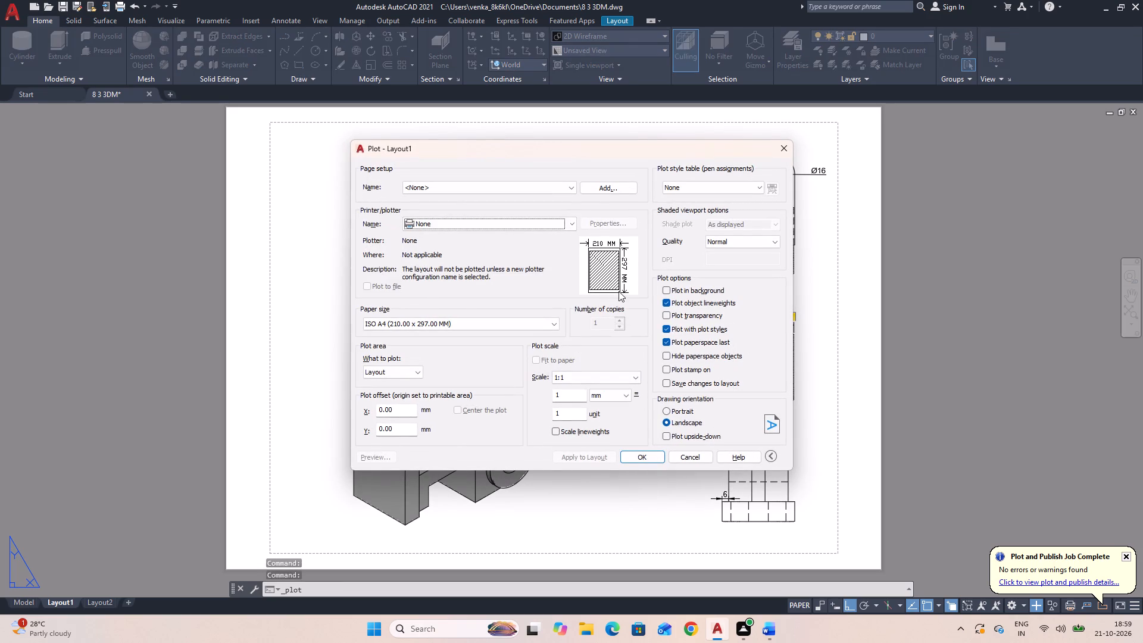
{"action": "left_click", "coordinate": [535, 221]}
{"action": "left_click", "coordinate": [504, 351]}
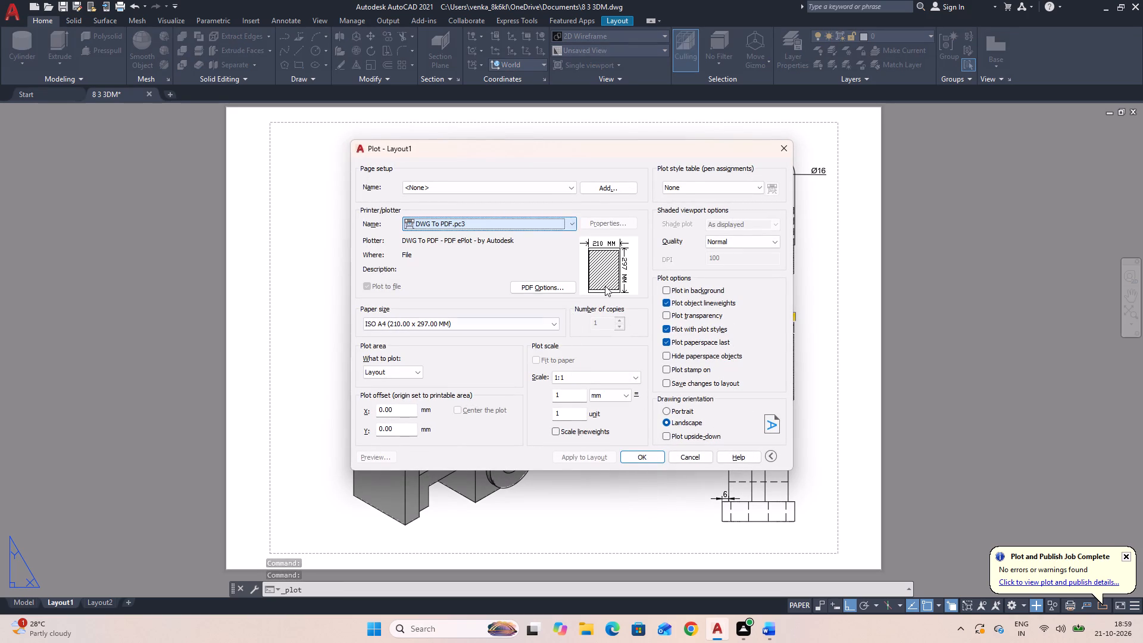
{"action": "left_click", "coordinate": [690, 184]}
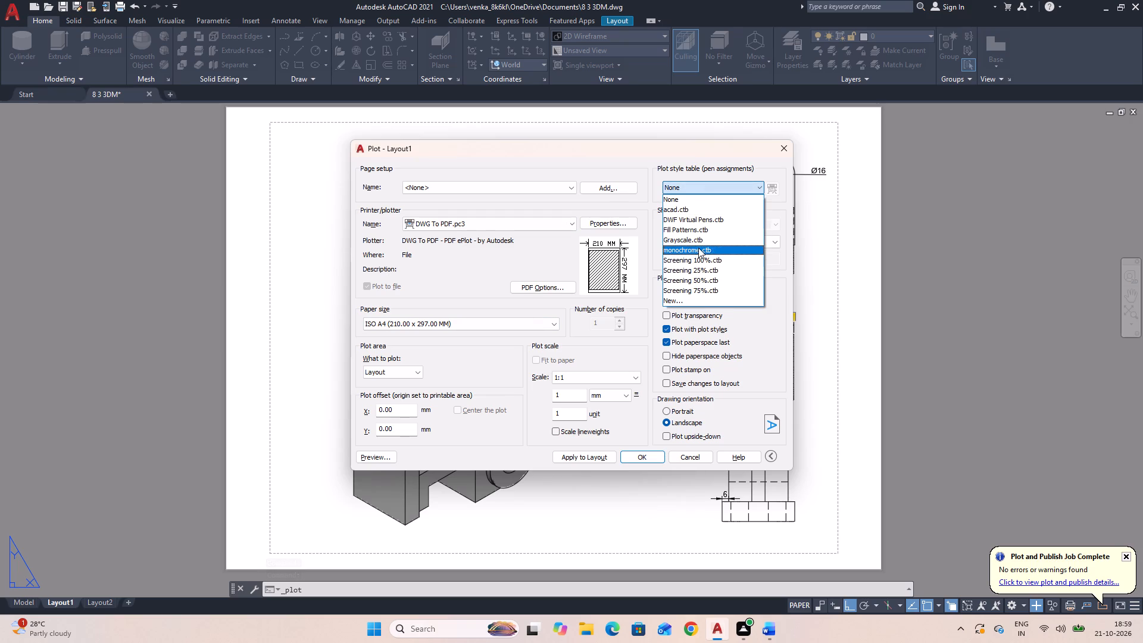
{"action": "left_click", "coordinate": [698, 248]}
Set the plot area to a window just outside the sheet's dashed printable border, enclosing all views, and centre the plot.
{"action": "left_click", "coordinate": [416, 376]}
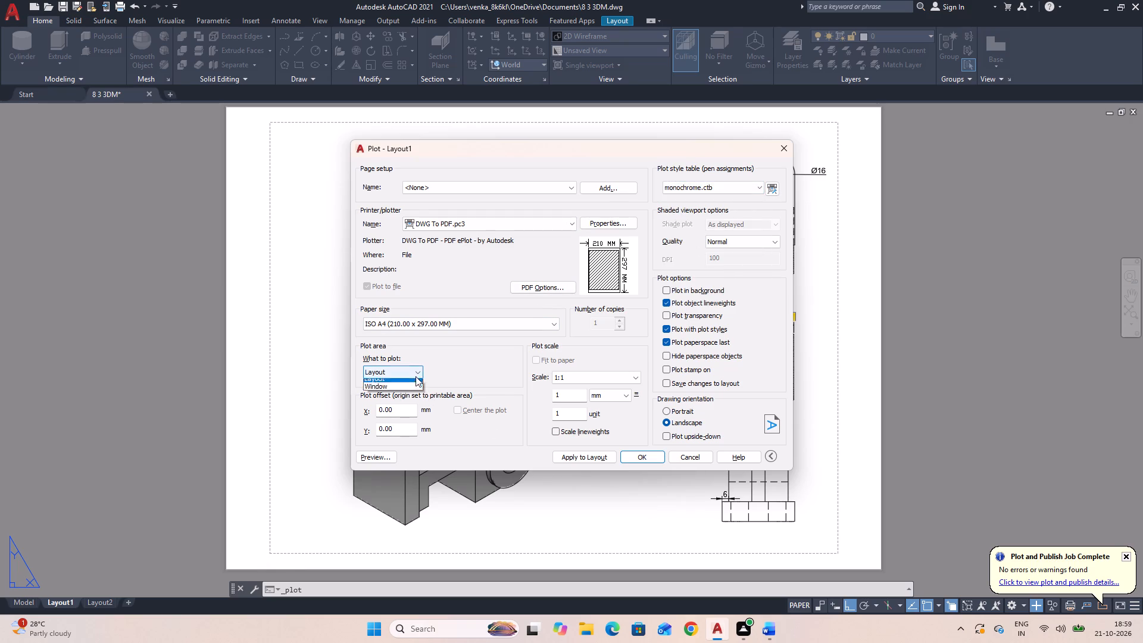
{"action": "left_click", "coordinate": [419, 407]}
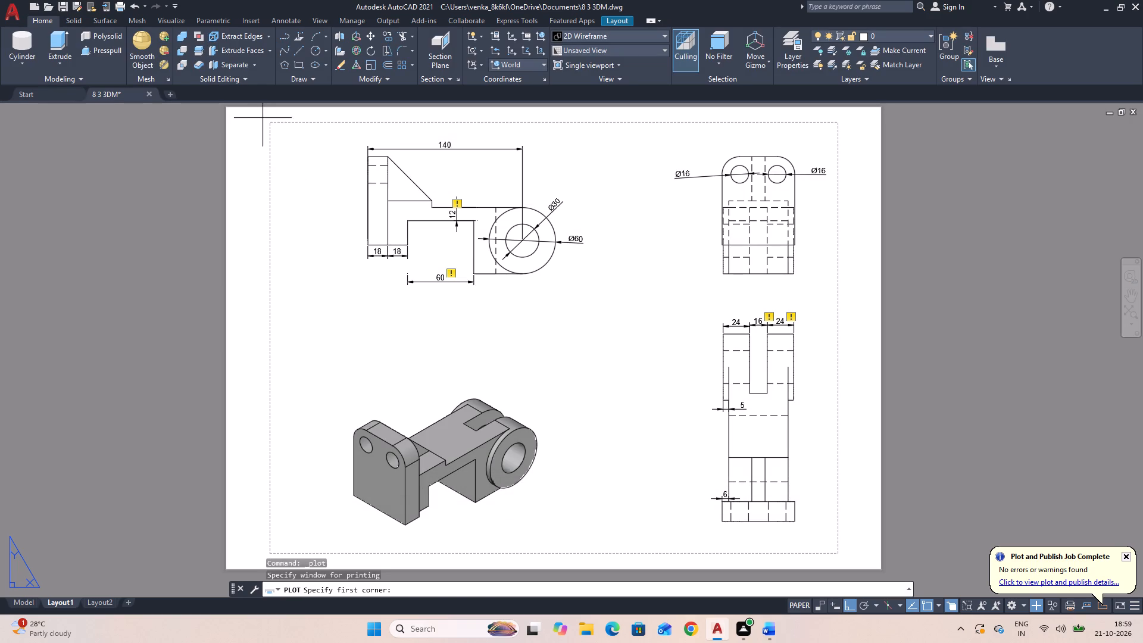
{"action": "left_click", "coordinate": [267, 117]}
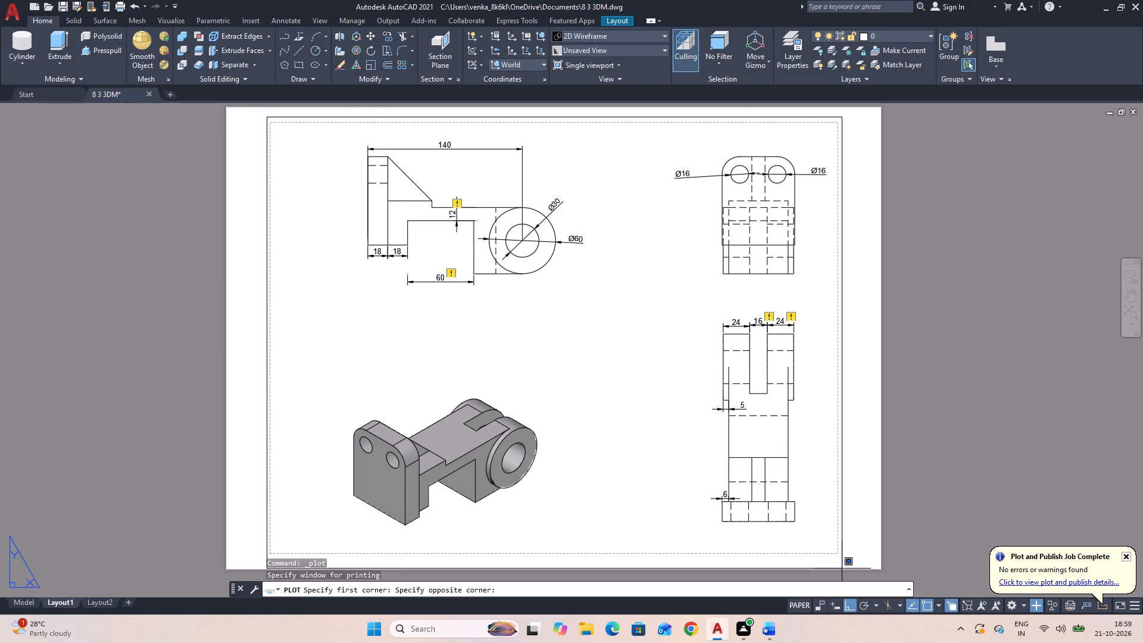
{"action": "left_click", "coordinate": [842, 560]}
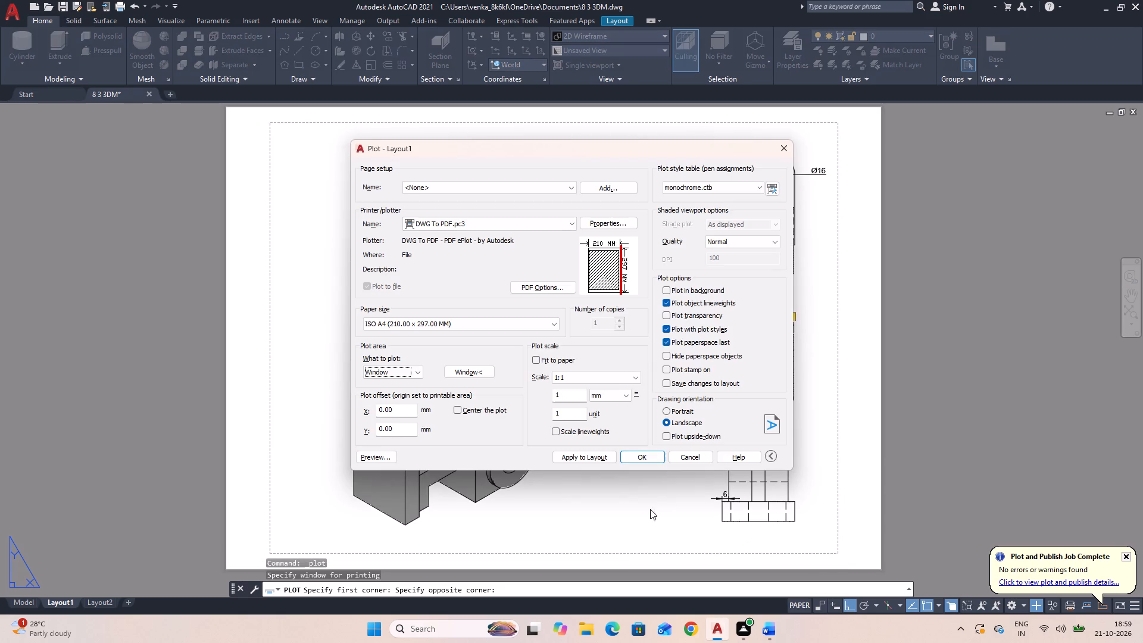
{"action": "left_click", "coordinate": [467, 413]}
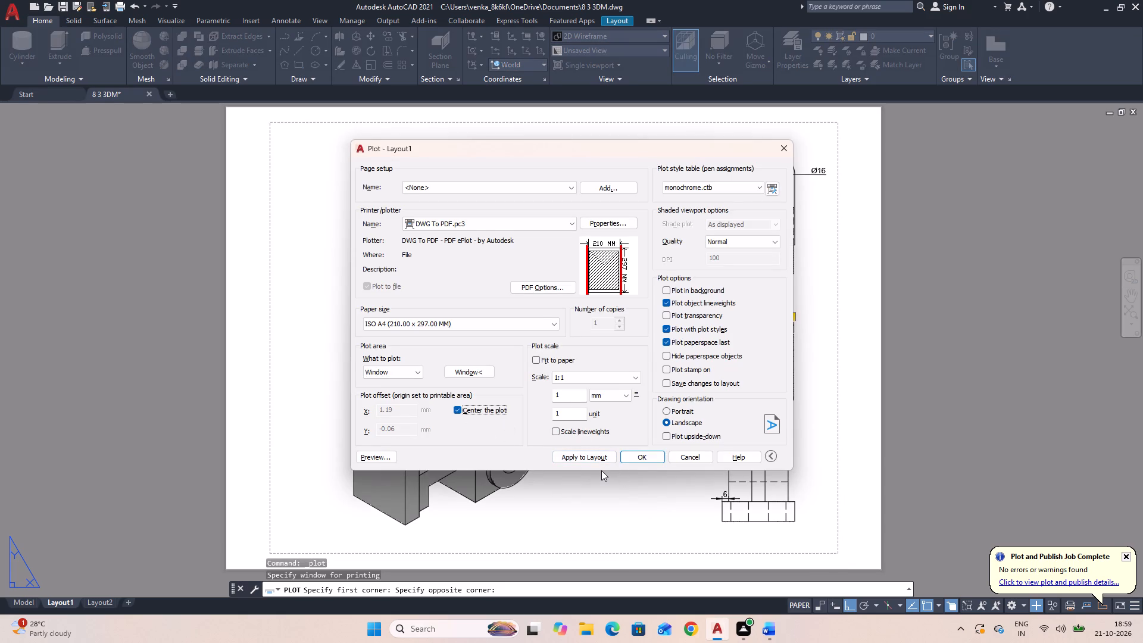
Plot the layout to a PDF named 8 3 3DM in the Documents folder and close the opened PDF.
{"action": "left_click", "coordinate": [635, 457]}
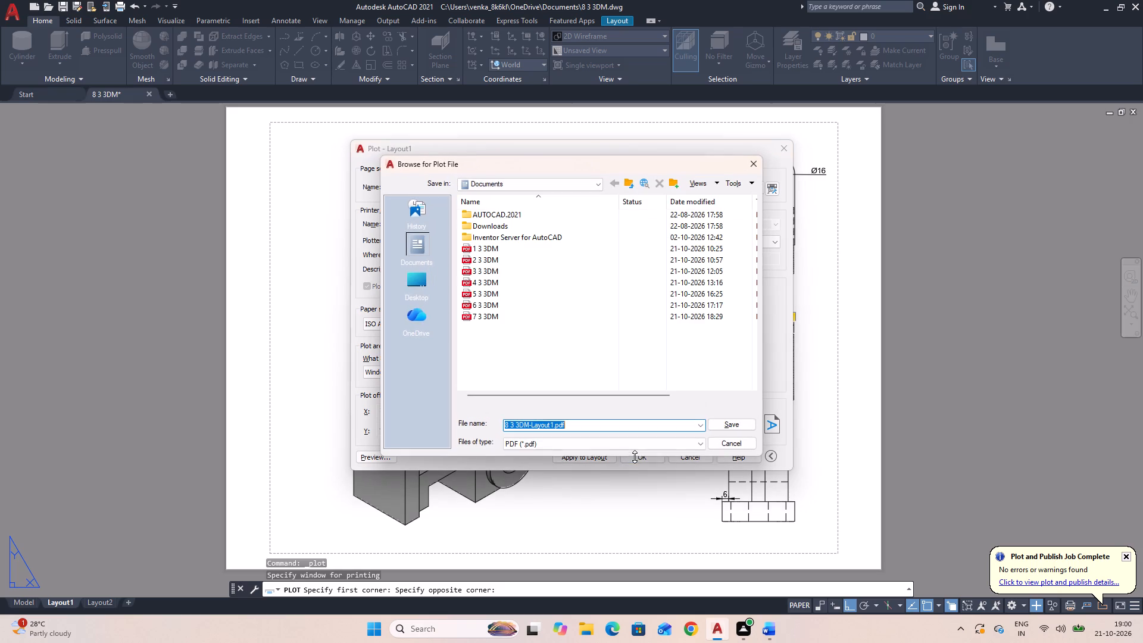
{"action": "left_click", "coordinate": [608, 424]}
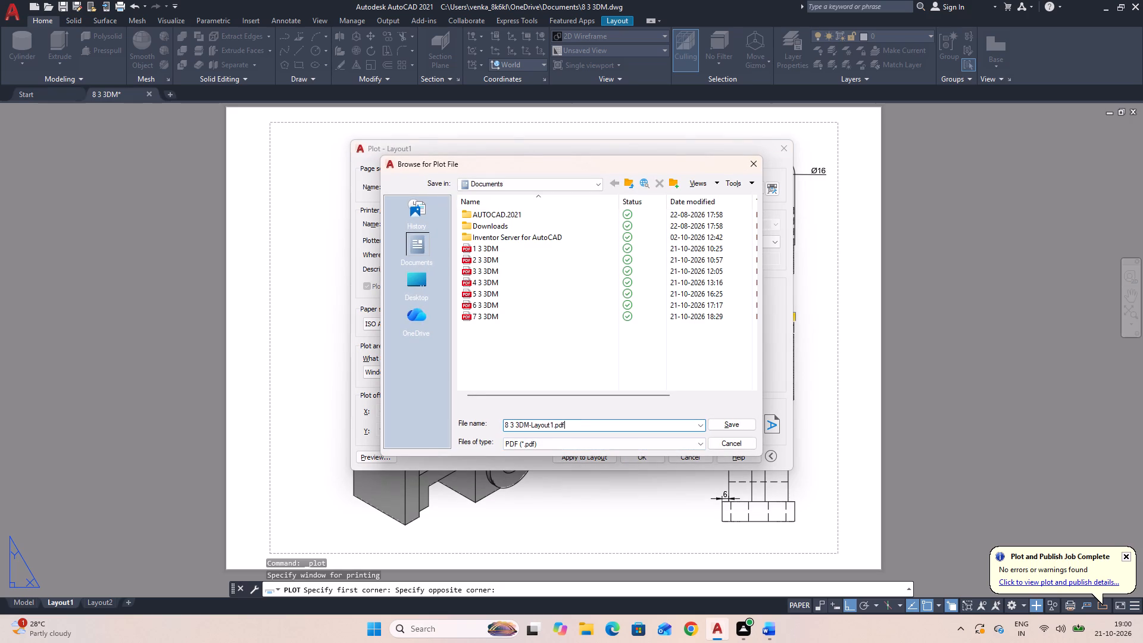
{"action": "key", "text": "BackSpace"}
{"action": "key", "text": "BackSpace"}
{"action": "key", "text": "BackSpace"}
{"action": "key", "text": "BackSpace"}
{"action": "key", "text": "BackSpace"}
{"action": "key", "text": "BackSpace"}
{"action": "key", "text": "BackSpace"}
{"action": "key", "text": "BackSpace"}
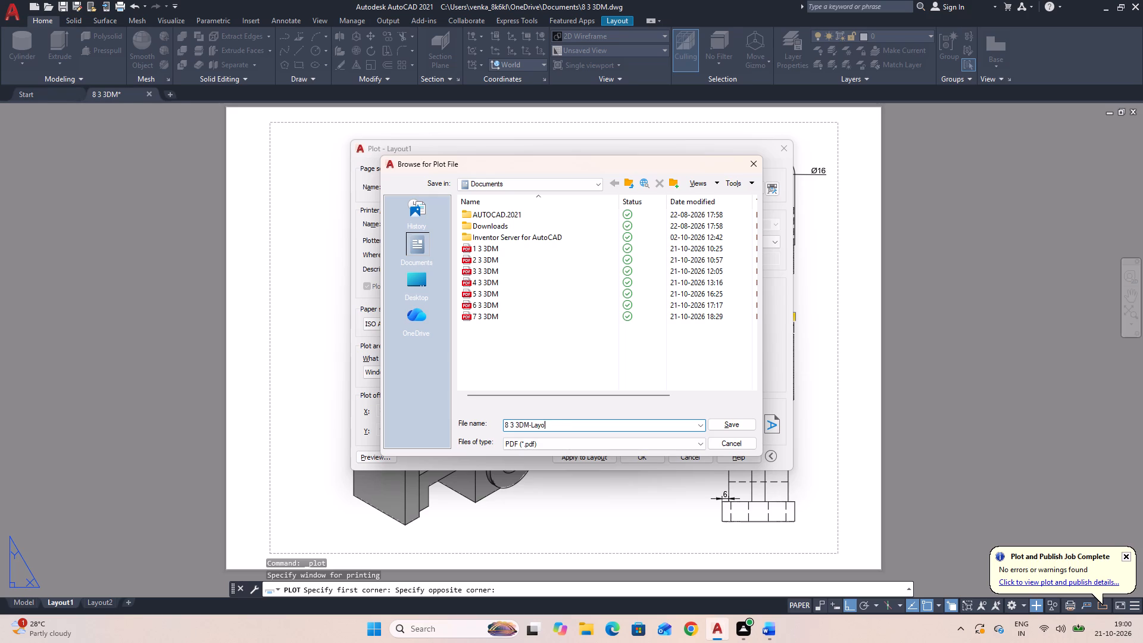
{"action": "key", "text": "BackSpace"}
{"action": "key", "text": "BackSpace"}
{"action": "key", "text": "BackSpace"}
{"action": "key", "text": "BackSpace"}
{"action": "left_click", "coordinate": [739, 423]}
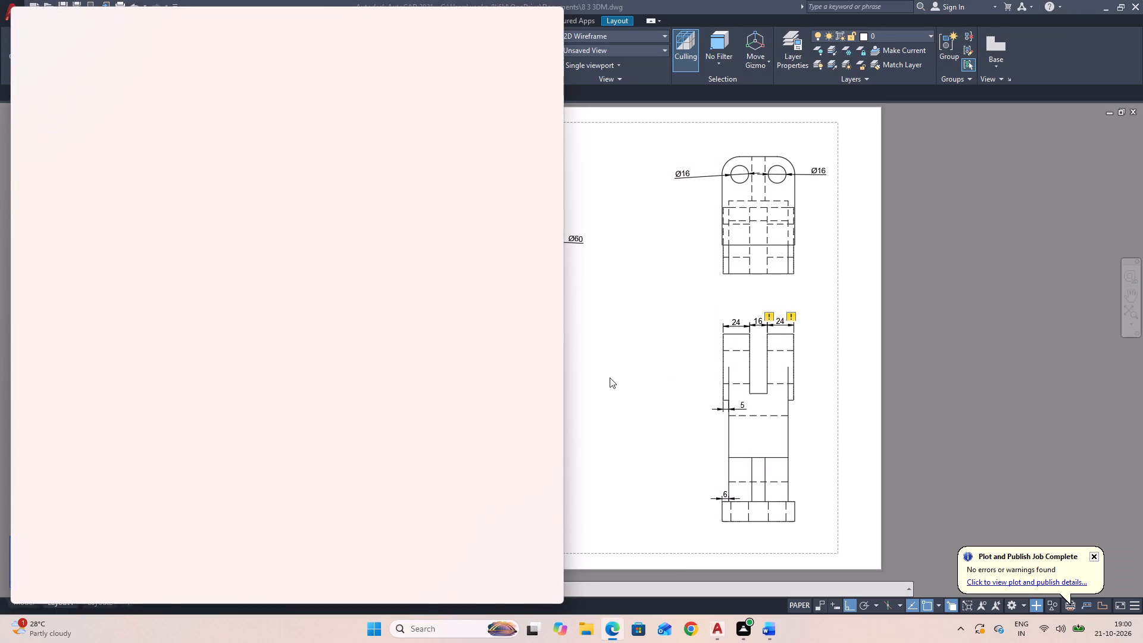
{"action": "left_click", "coordinate": [550, 14]}
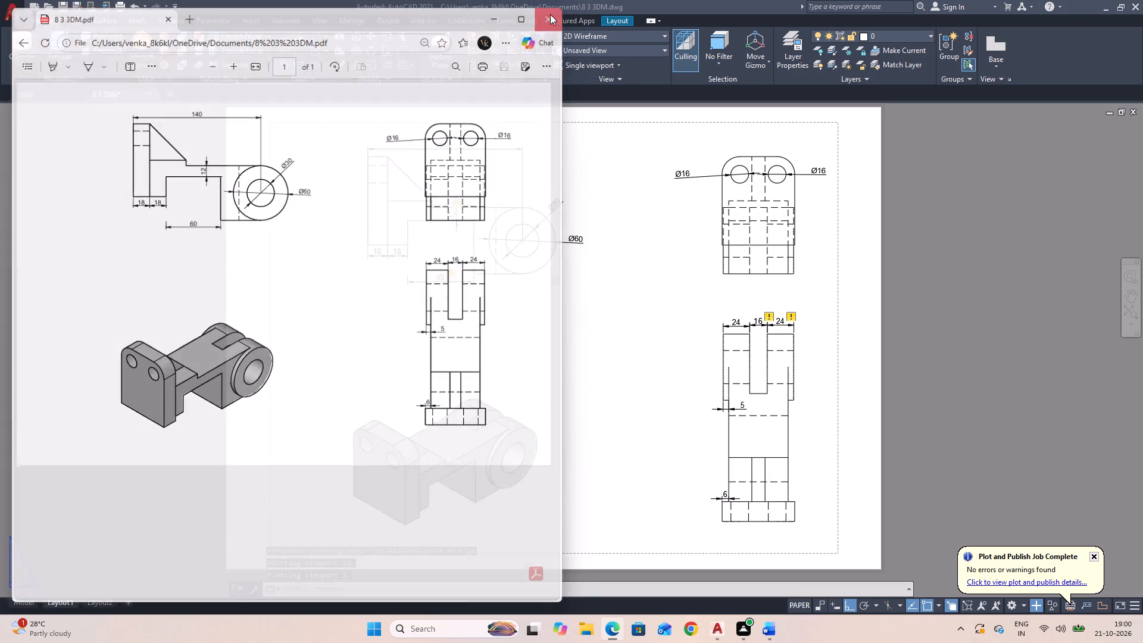